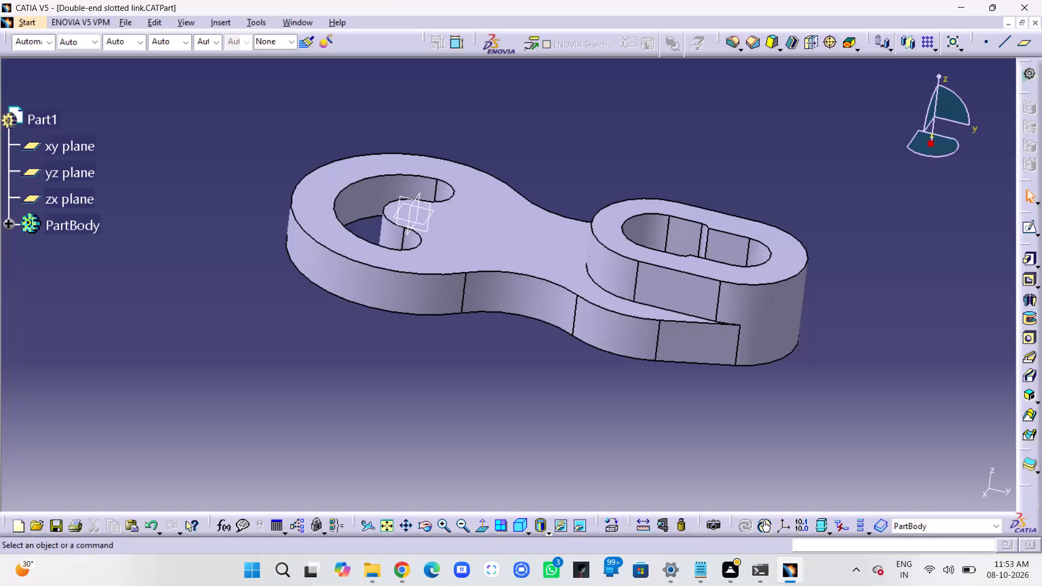
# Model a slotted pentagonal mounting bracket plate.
# Close the Double-end slotted link part.
pyautogui.click(1037, 20)
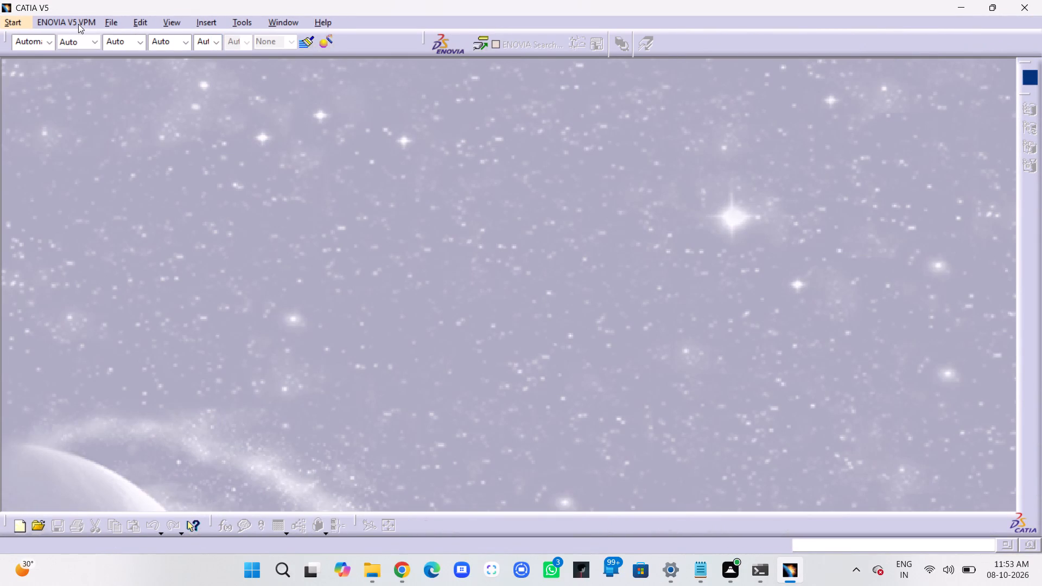
# Create a new part in Part Design, keeping the default part name and hybrid design enabled.
pyautogui.click(78, 24)
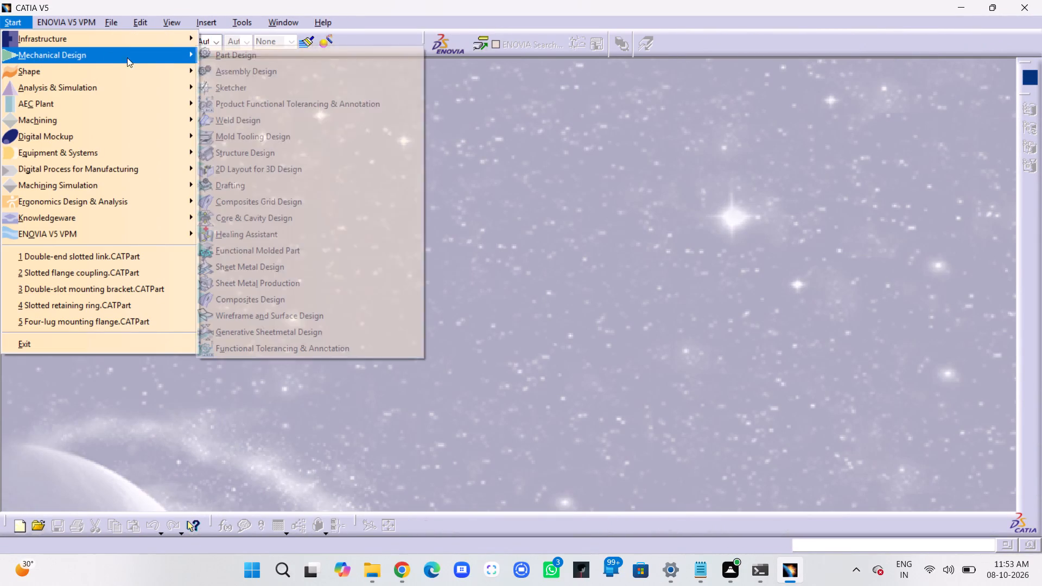
pyautogui.click(258, 61)
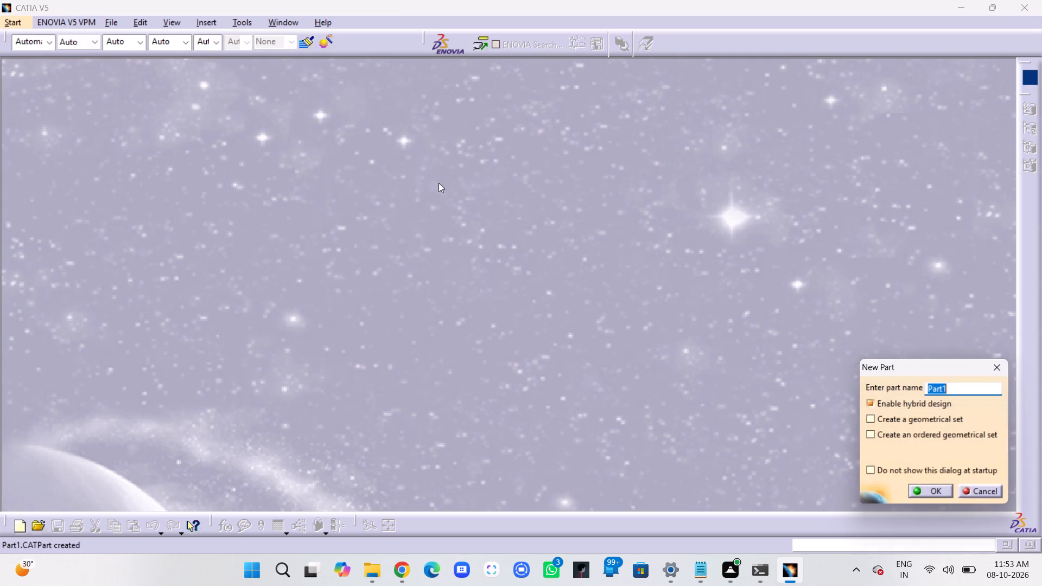
pyautogui.click(939, 493)
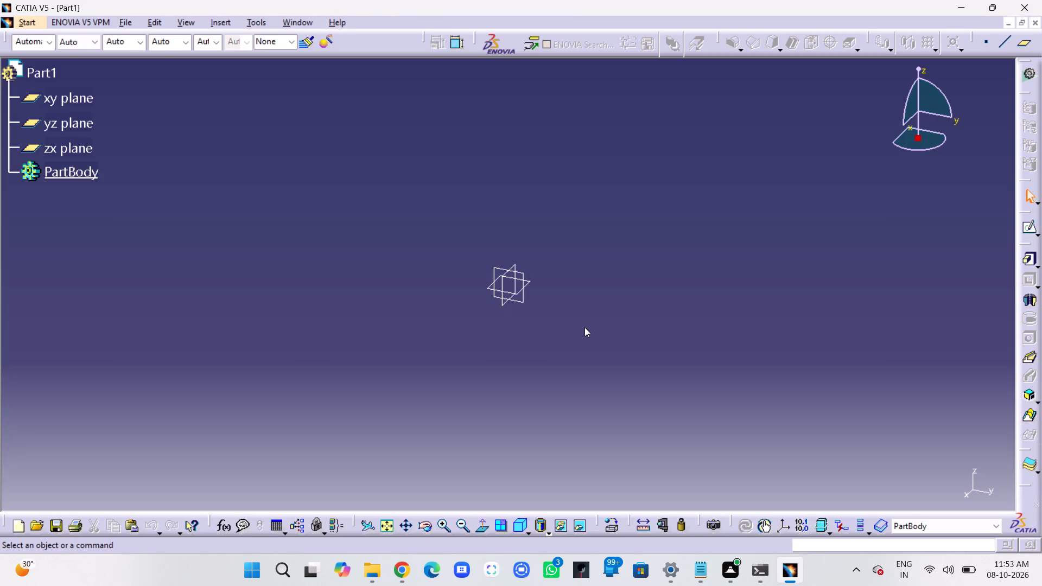
# Start a sketch on the xy plane and draw a circle of about 46 mm radius centred on the origin.
pyautogui.click(528, 282)
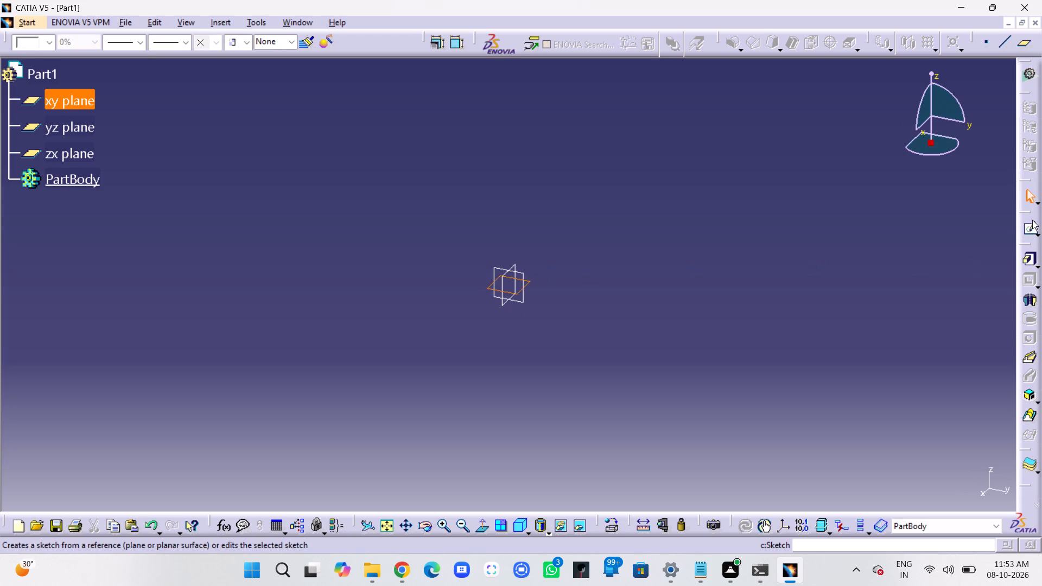
pyautogui.click(1030, 222)
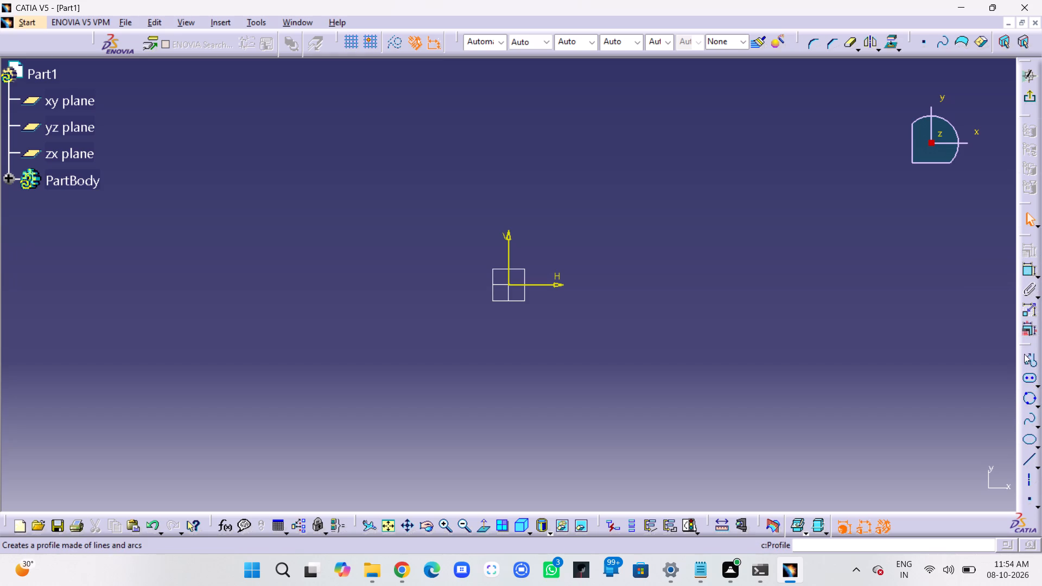
pyautogui.click(1039, 390)
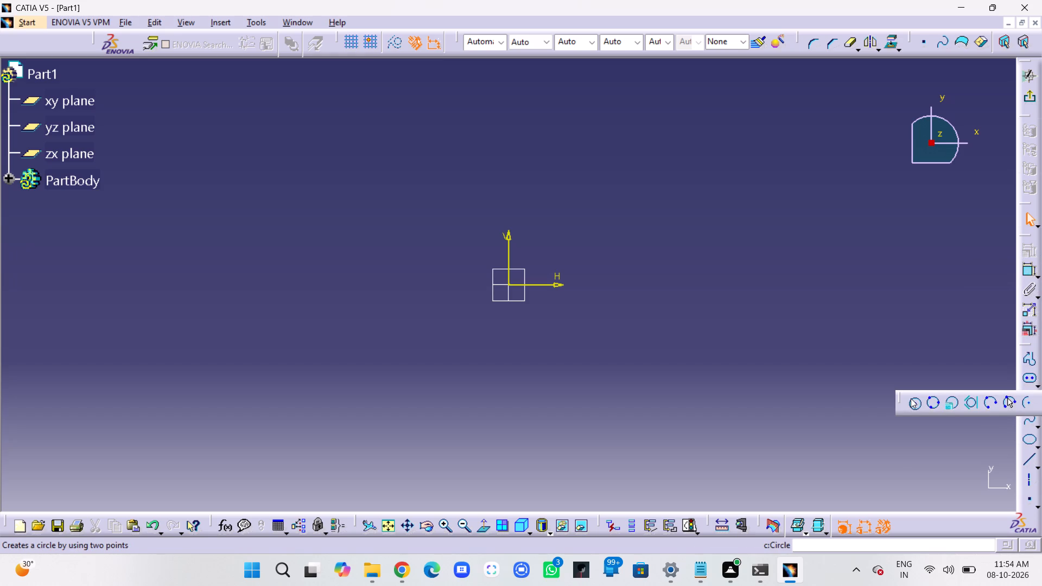
pyautogui.click(914, 402)
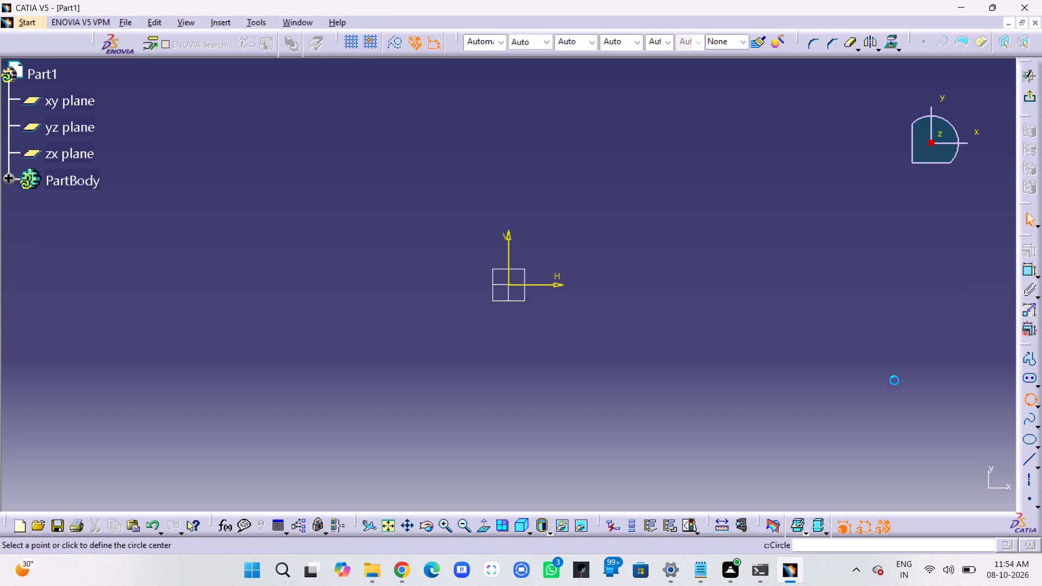
pyautogui.click(509, 284)
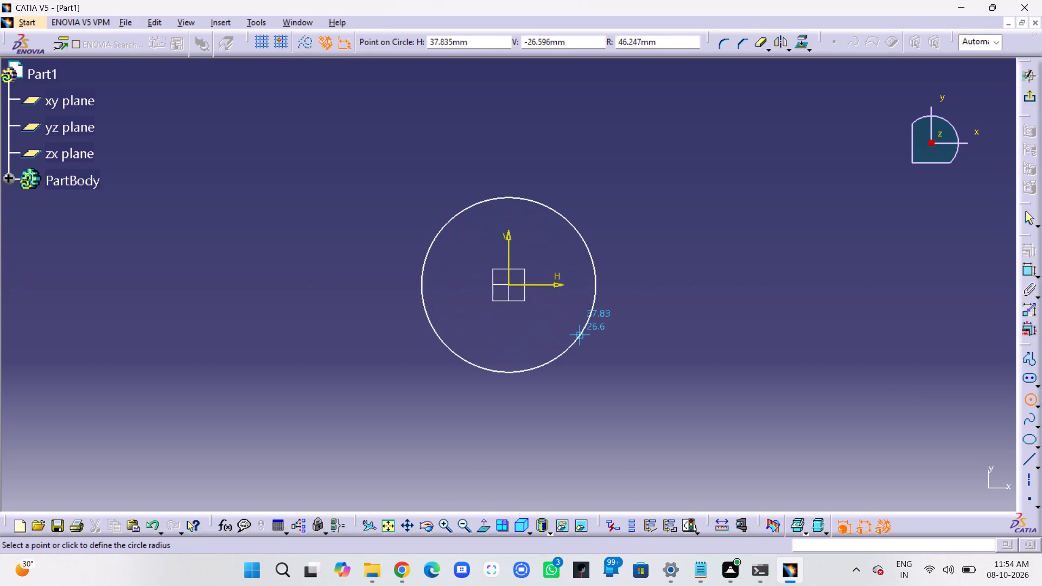
pyautogui.click(580, 335)
# Dimension the circle's radius and set it to 50 mm.
pyautogui.moveTo(1028, 268); pyautogui.dragTo(1022, 266)
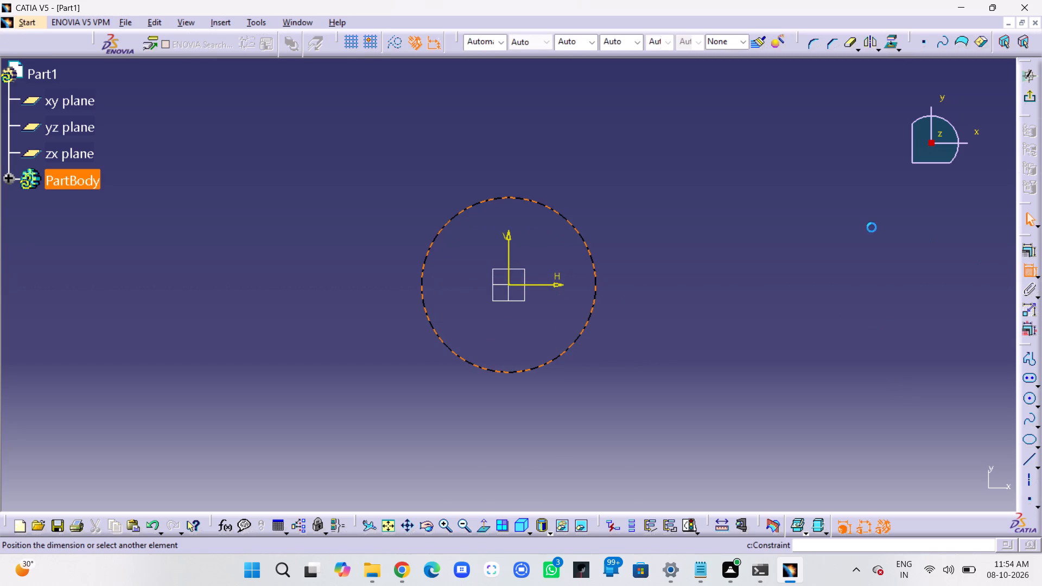
pyautogui.click(631, 207)
pyautogui.doubleClick(639, 201)
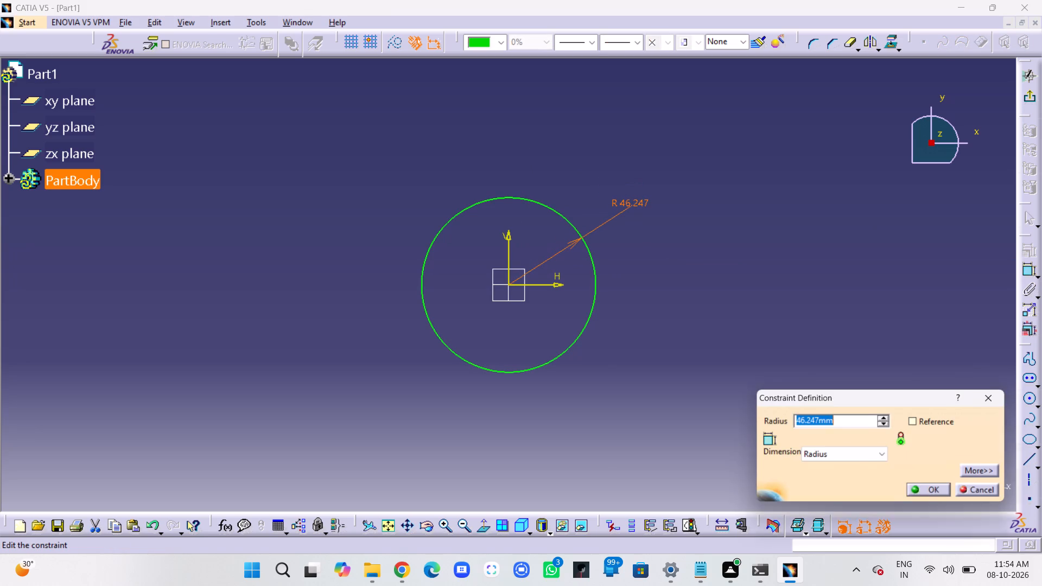
pyautogui.write('50')
pyautogui.press('Return')
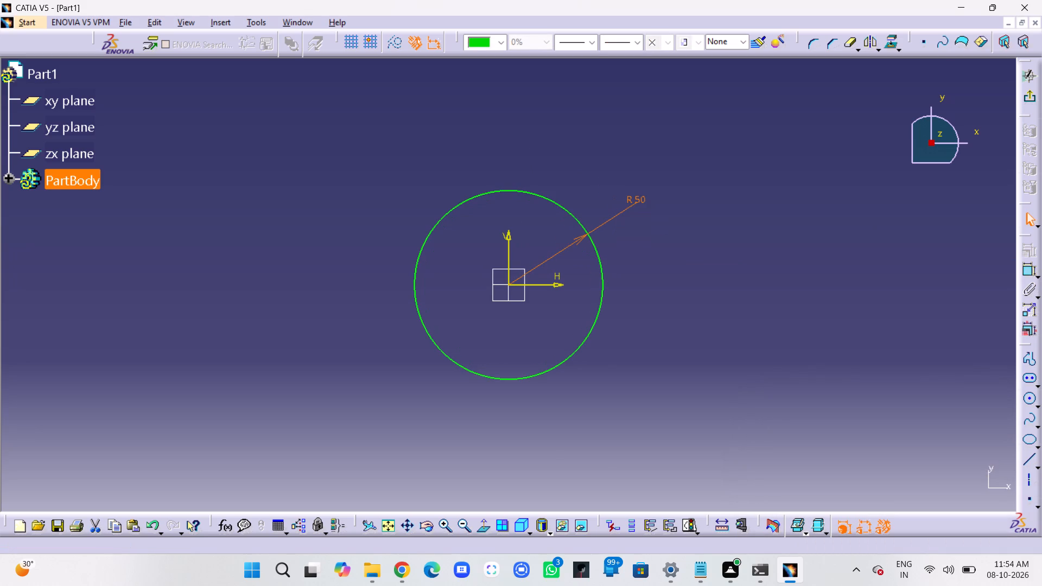
pyautogui.click(708, 228)
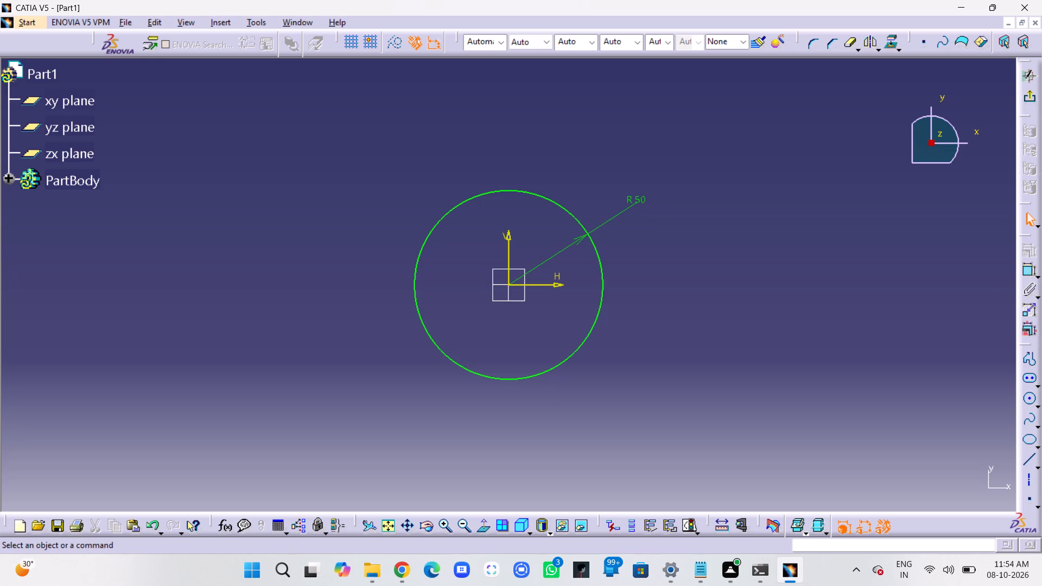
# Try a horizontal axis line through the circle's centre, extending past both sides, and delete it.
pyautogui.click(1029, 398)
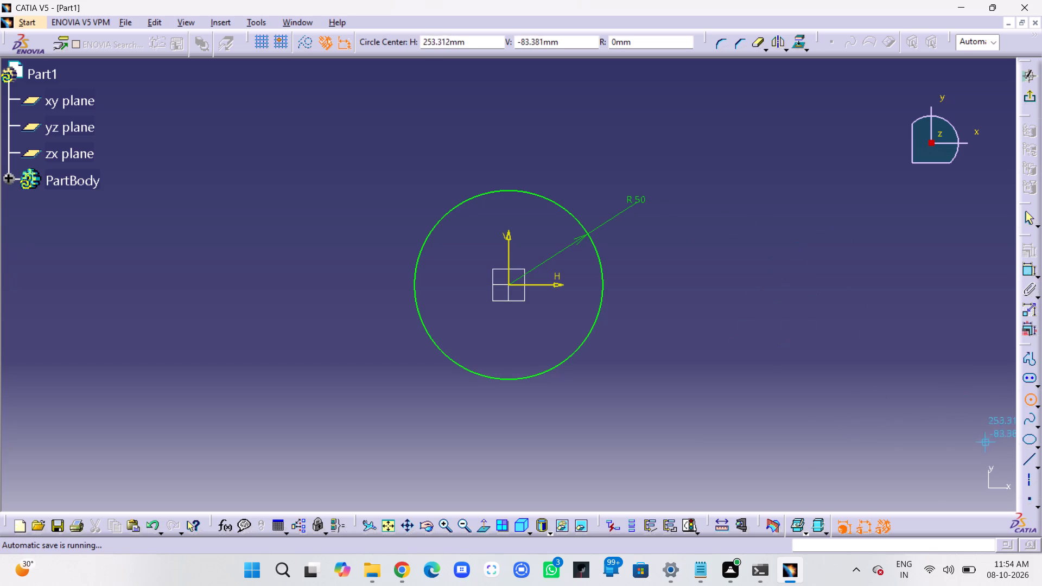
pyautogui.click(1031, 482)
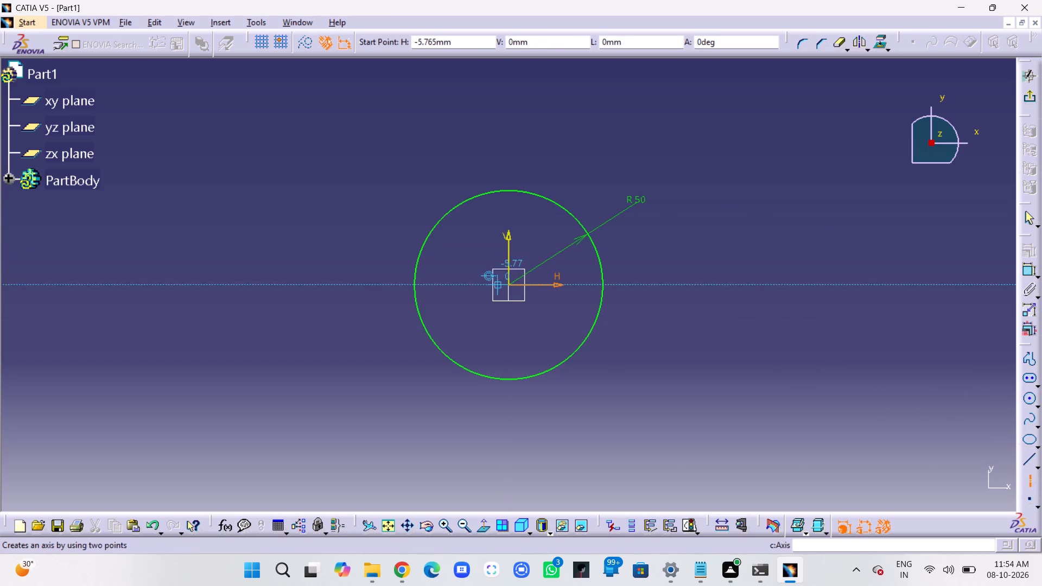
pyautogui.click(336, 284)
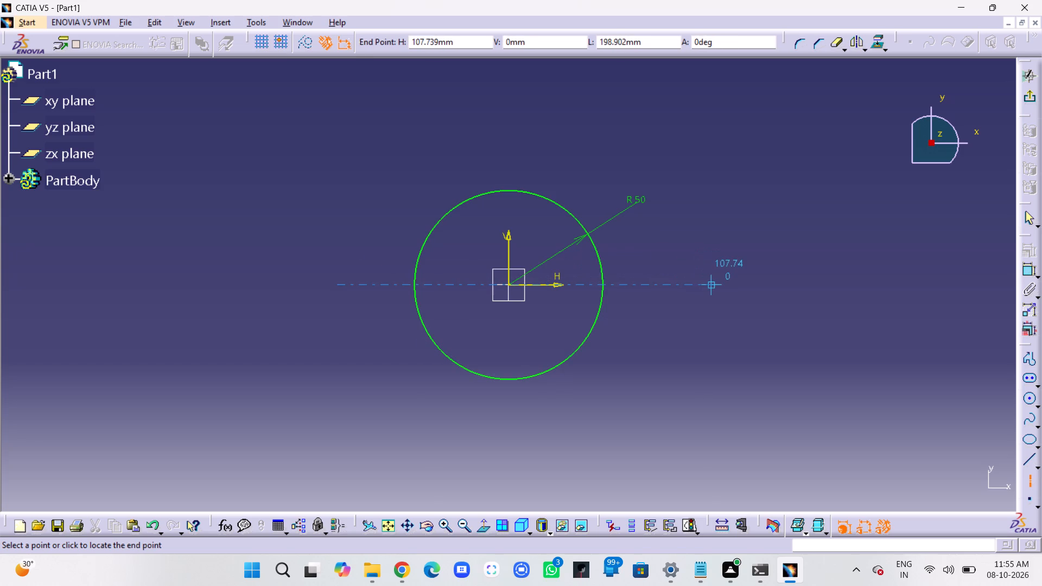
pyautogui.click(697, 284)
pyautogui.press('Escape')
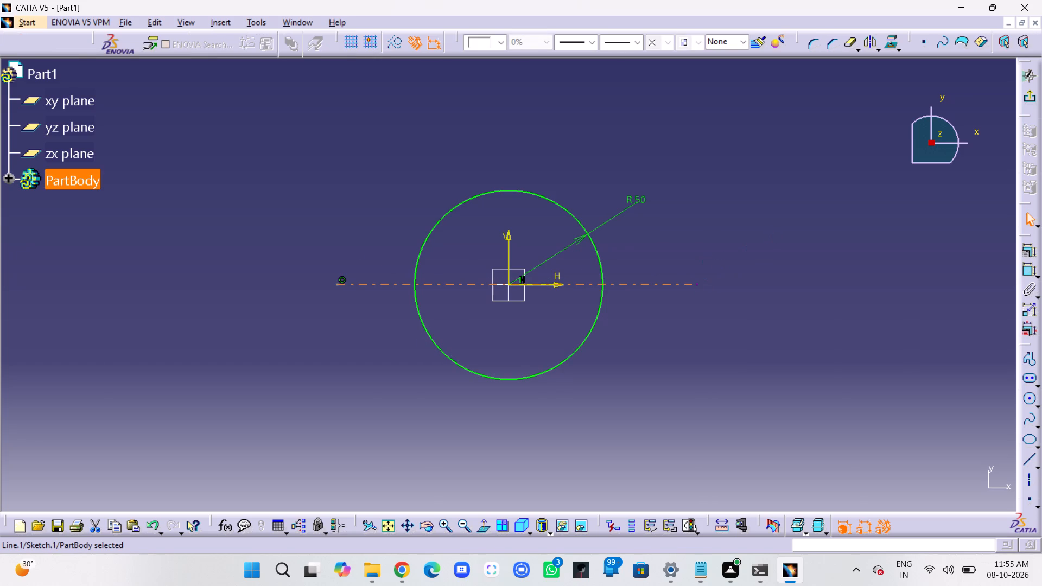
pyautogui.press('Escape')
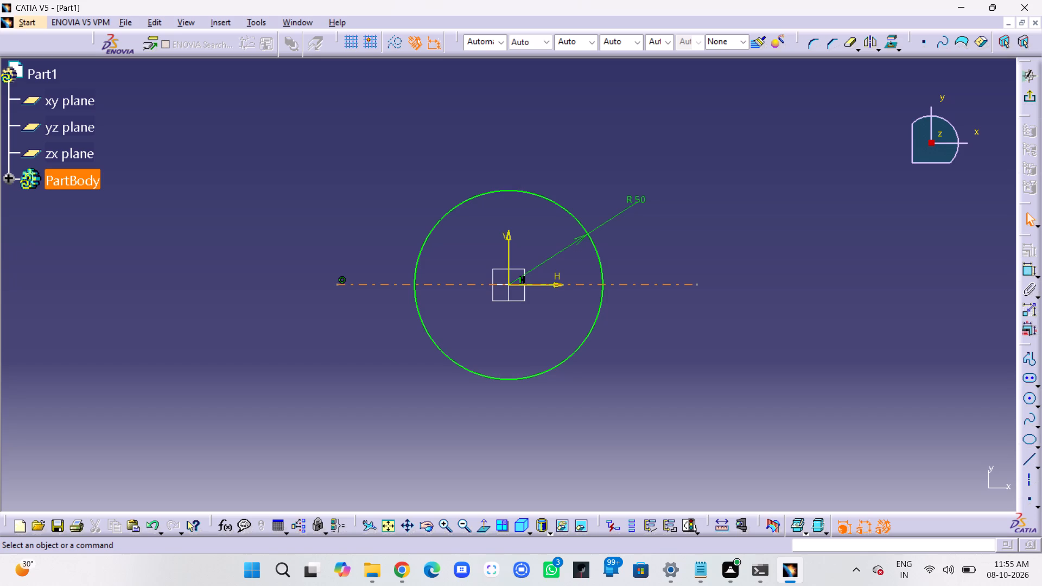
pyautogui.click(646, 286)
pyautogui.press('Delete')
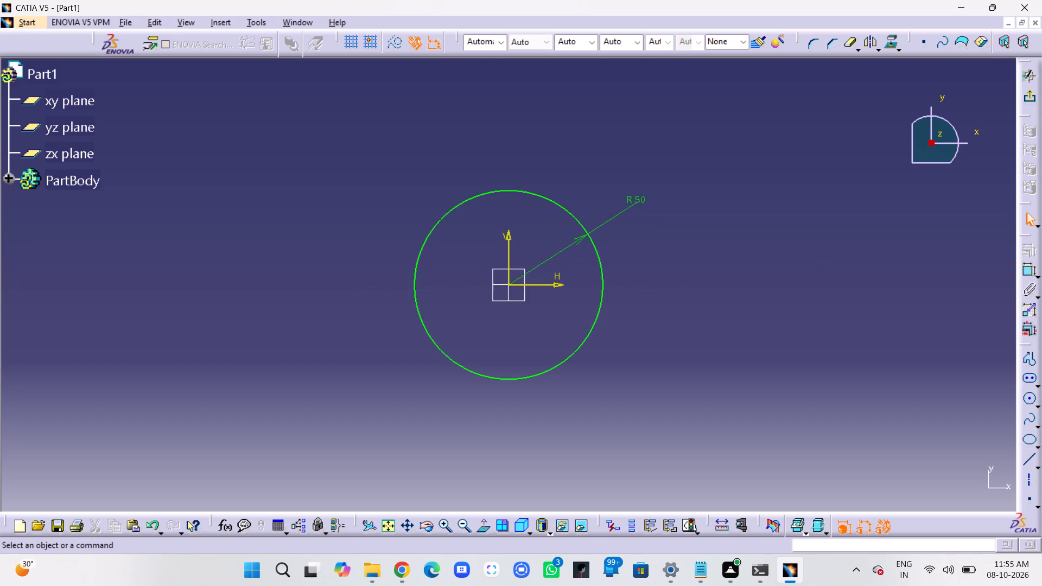
# Draw a vertical axis line about 350 mm long through the origin, extending well above and below the circle.
pyautogui.click(1029, 484)
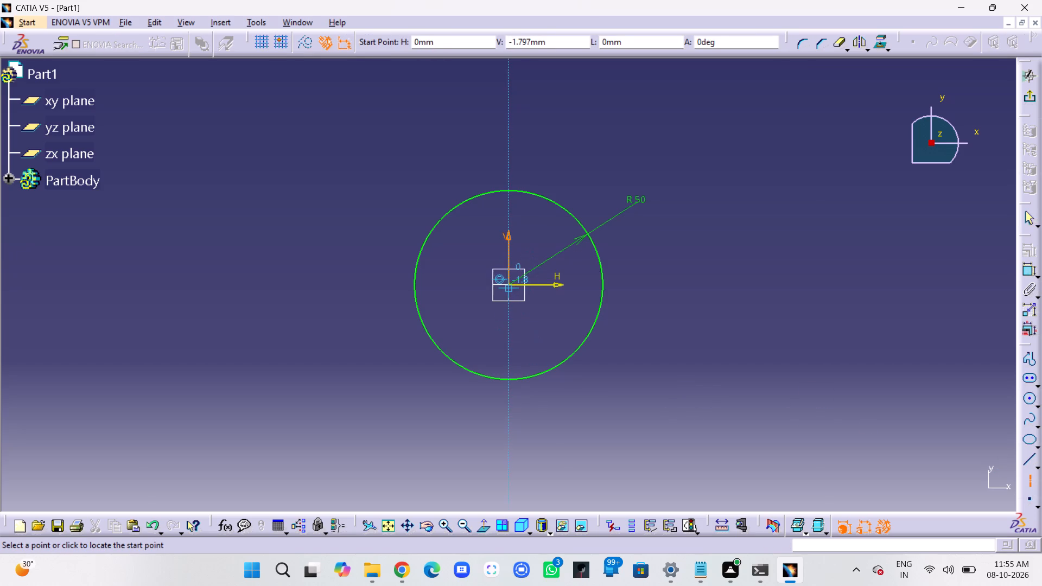
pyautogui.moveTo(507, 105); pyautogui.dragTo(507, 168, button='middle')
pyautogui.rightClick(507, 105)
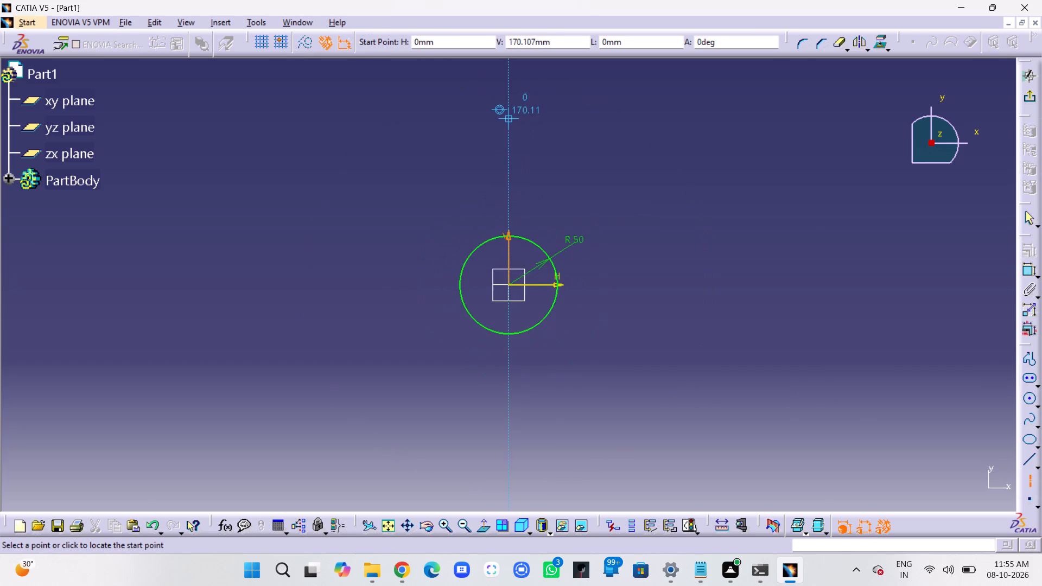
pyautogui.click(509, 119)
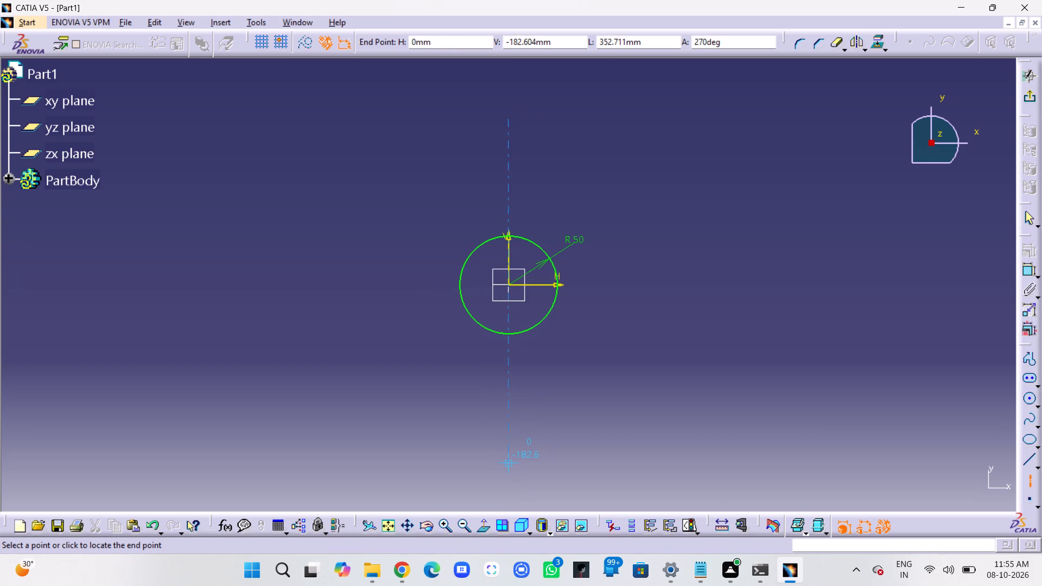
pyautogui.click(513, 464)
pyautogui.moveTo(575, 333); pyautogui.dragTo(600, 270, button='middle')
pyautogui.rightClick(576, 333)
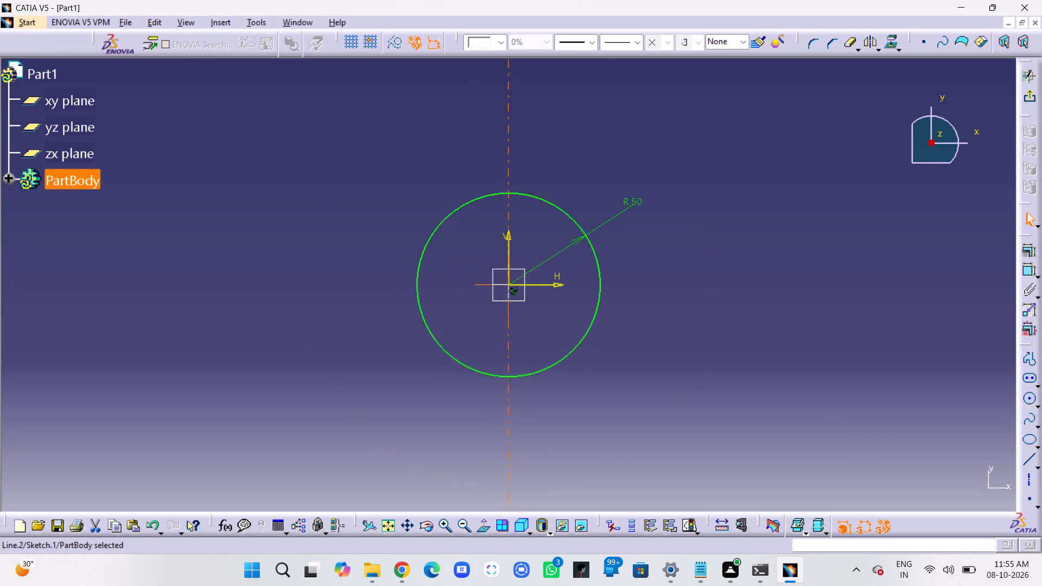
pyautogui.moveTo(600, 270); pyautogui.dragTo(611, 244, button='middle')
pyautogui.click(792, 265)
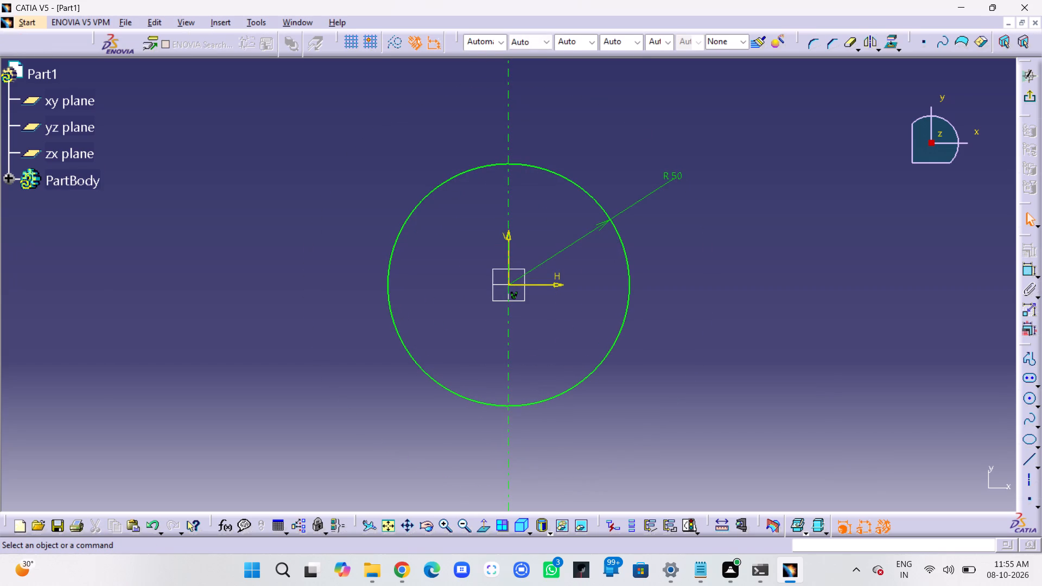
# Sketch a horizontal line about 108 mm long, about 133 mm below the origin and crossing the vertical axis.
pyautogui.moveTo(755, 266); pyautogui.dragTo(774, 195, button='middle')
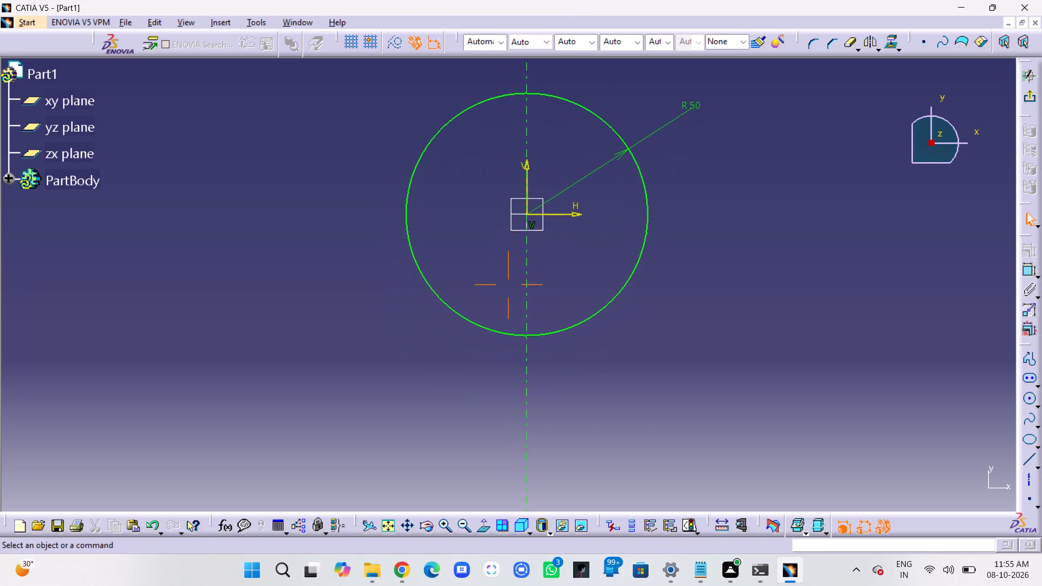
pyautogui.moveTo(774, 195); pyautogui.dragTo(782, 230, button='middle')
pyautogui.rightClick(774, 195)
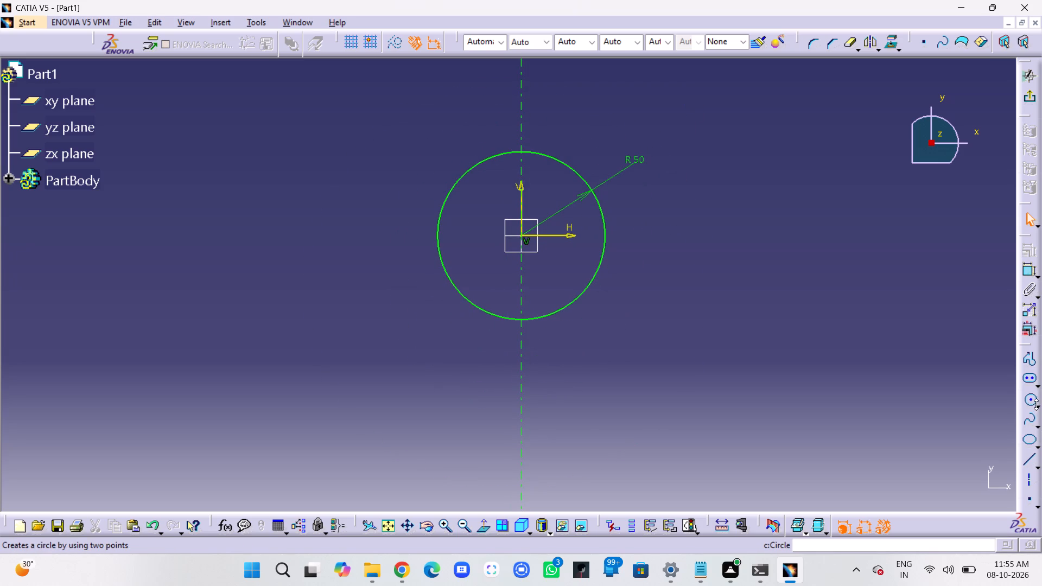
pyautogui.click(1033, 457)
pyautogui.click(624, 459)
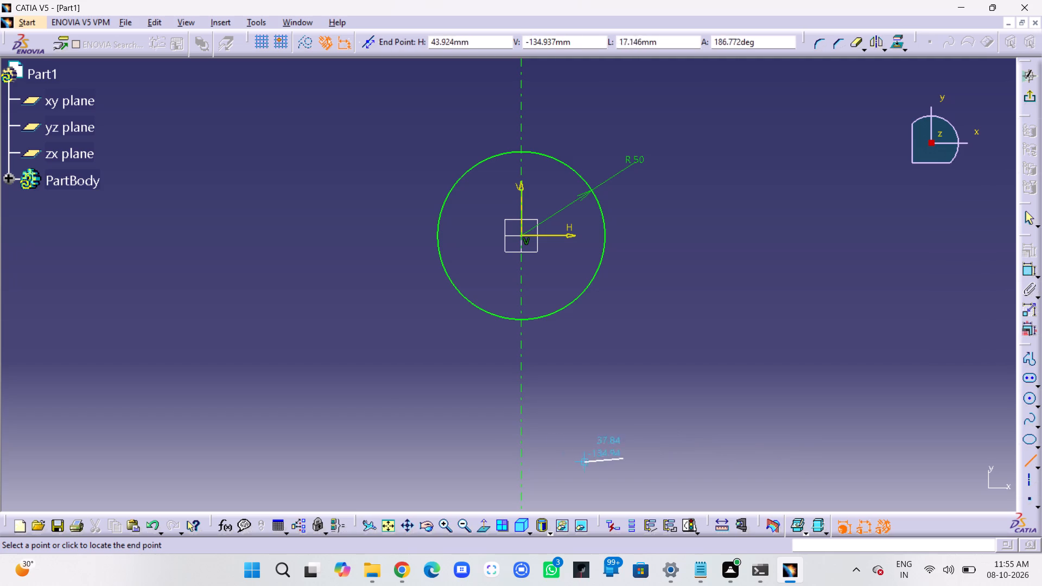
pyautogui.click(440, 458)
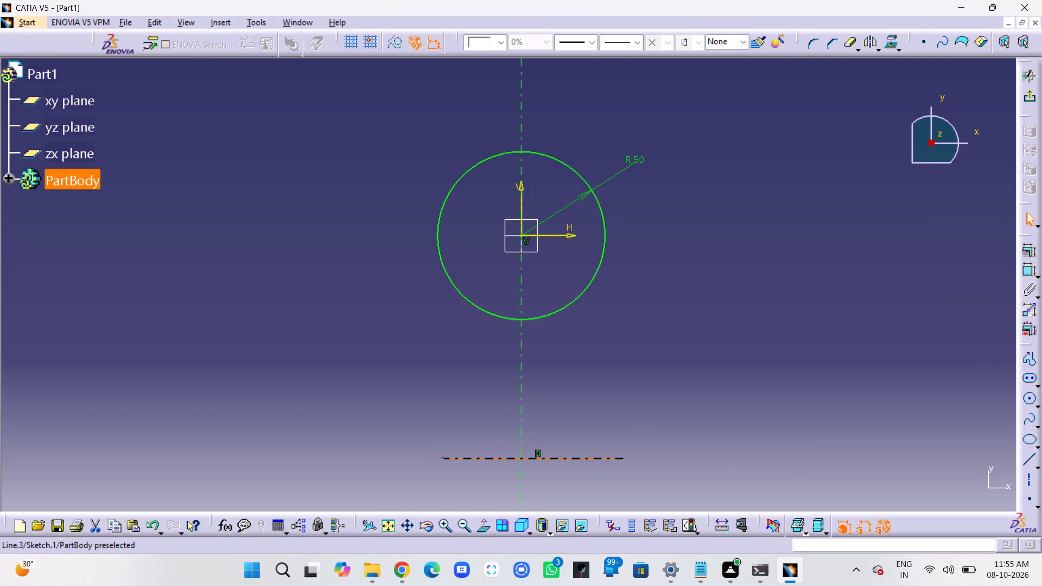
# Dimension the horizontal line's length and set it to 100 mm.
pyautogui.click(562, 459)
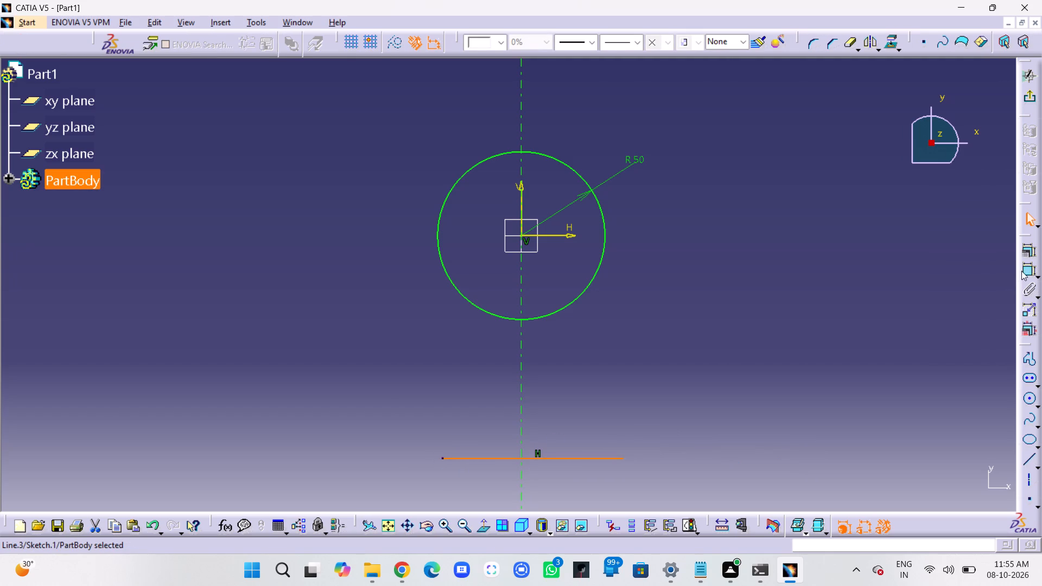
pyautogui.click(1027, 271)
pyautogui.click(550, 480)
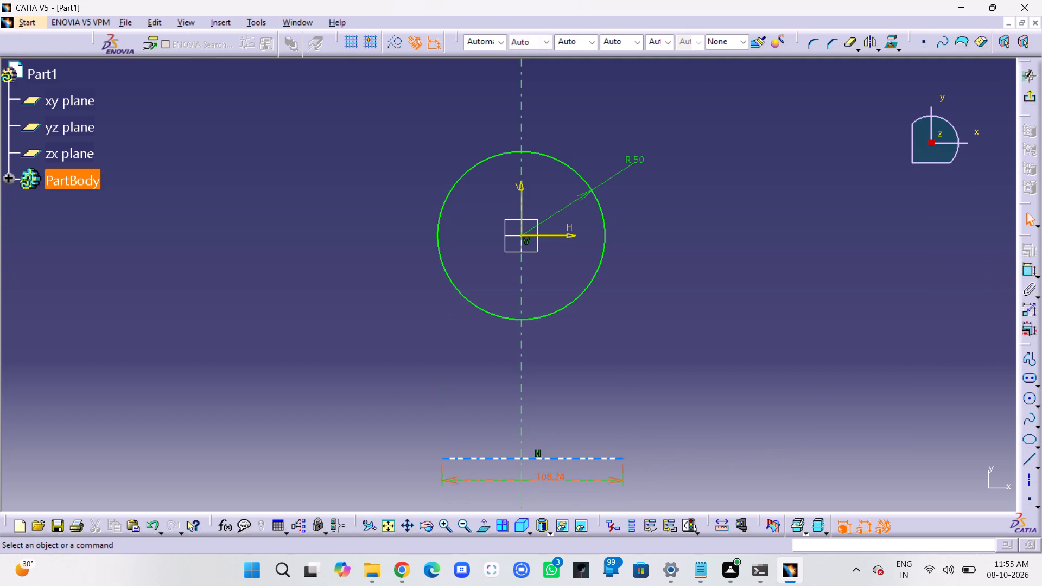
pyautogui.doubleClick(554, 479)
pyautogui.write('100')
pyautogui.press('Return')
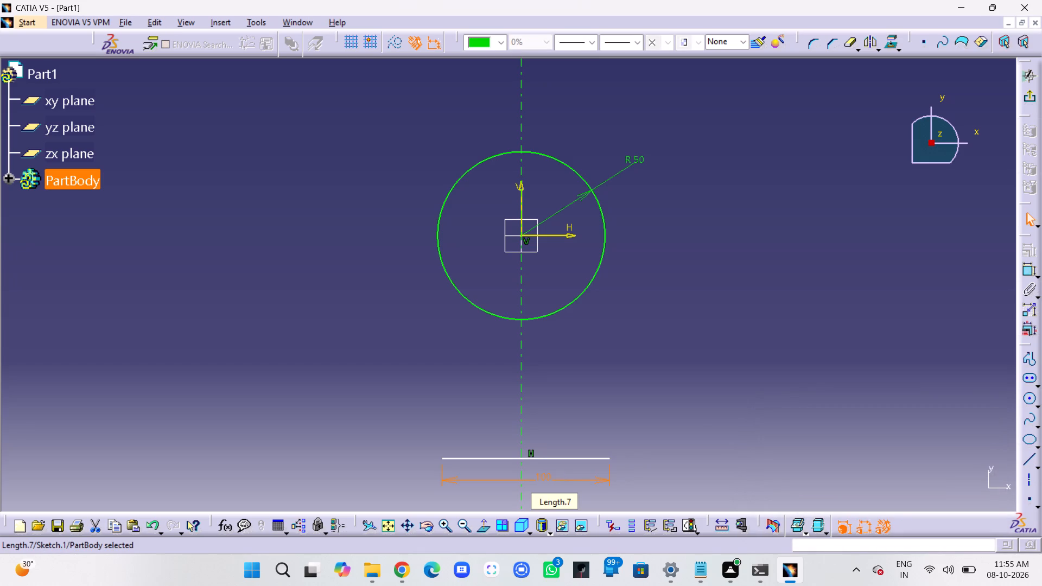
pyautogui.click(642, 423)
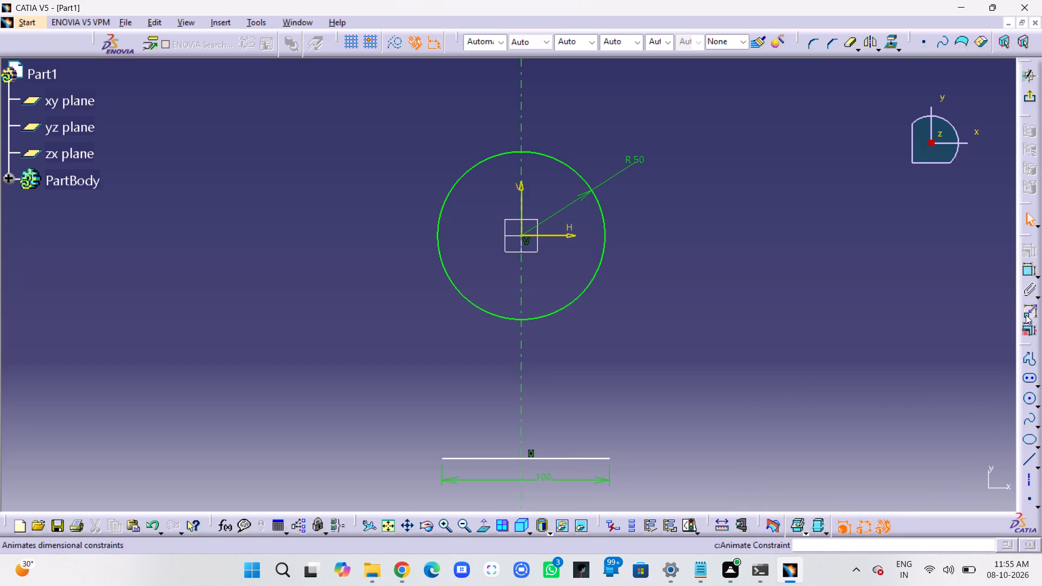
# Dimension the distance from the vertical axis to the horizontal line's right endpoint and set it to 50 mm.
pyautogui.click(1024, 268)
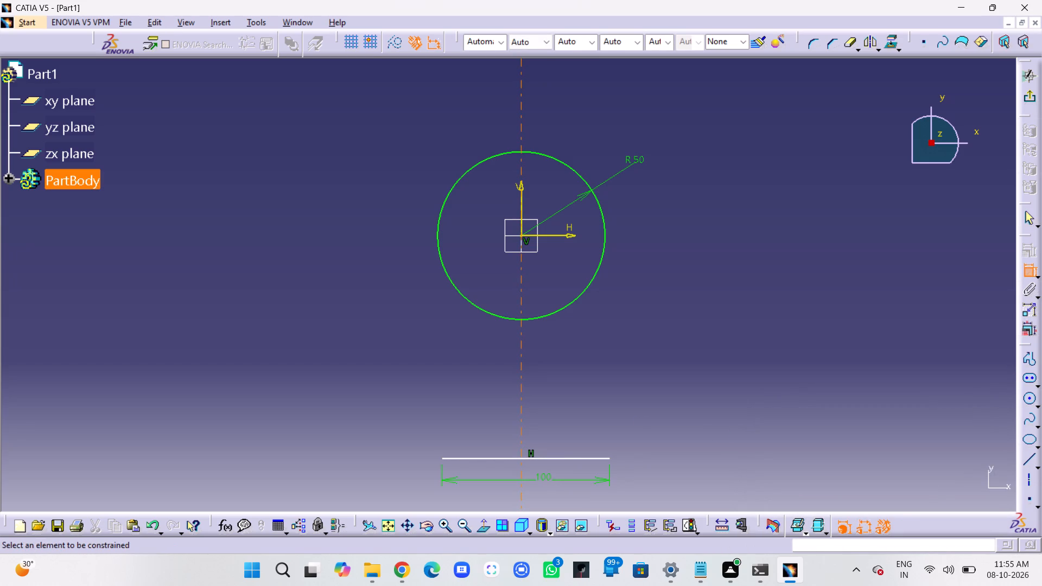
pyautogui.click(520, 434)
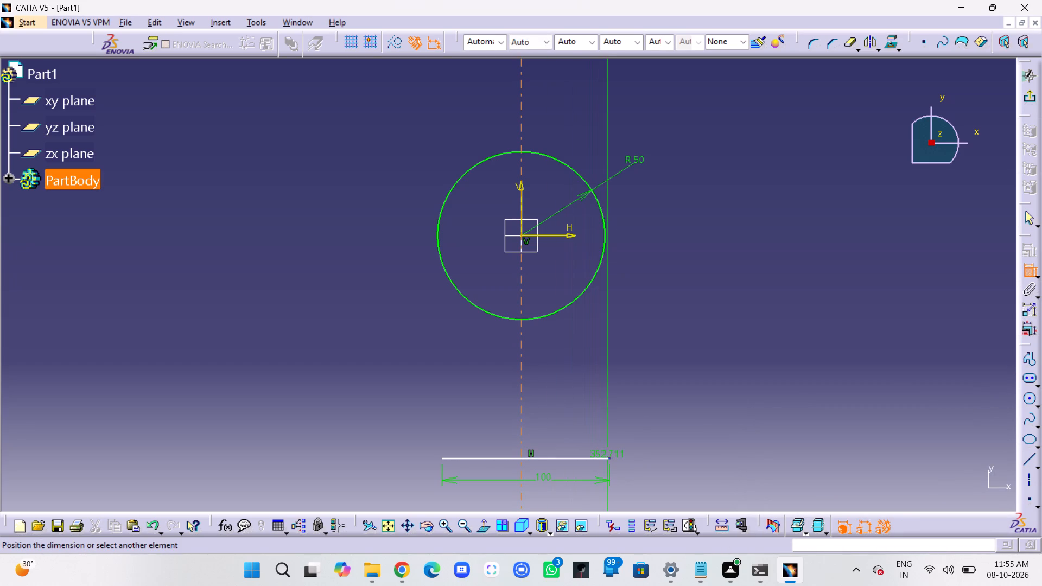
pyautogui.click(608, 457)
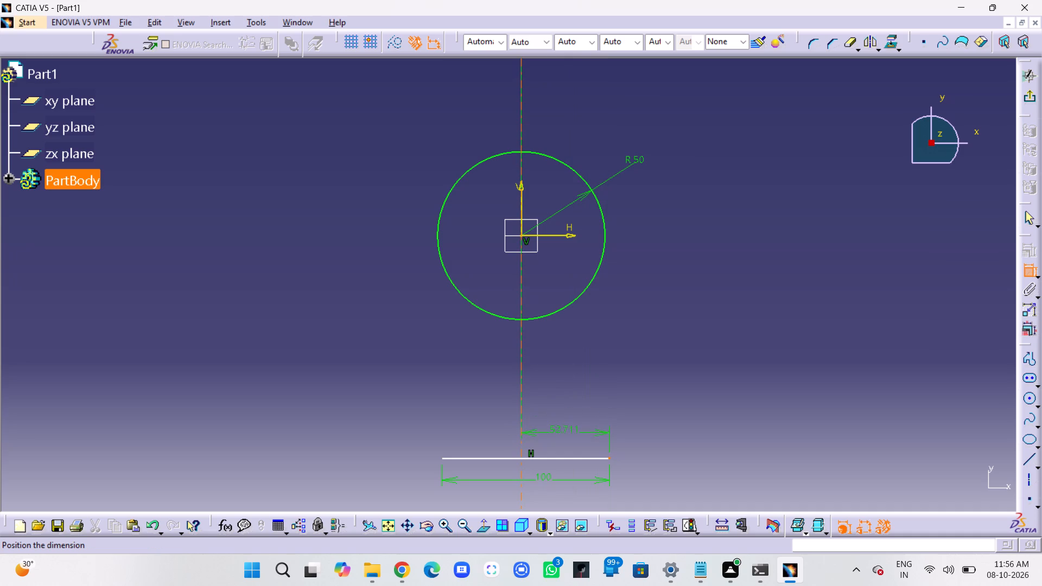
pyautogui.click(567, 432)
pyautogui.doubleClick(568, 427)
pyautogui.write('50')
pyautogui.press('Return')
# Arrange the 50 mm and 100 mm dimensions below the horizontal line, with the 100 mm one outermost.
pyautogui.moveTo(557, 430); pyautogui.dragTo(572, 494)
pyautogui.moveTo(570, 459); pyautogui.dragTo(563, 428, button='middle')
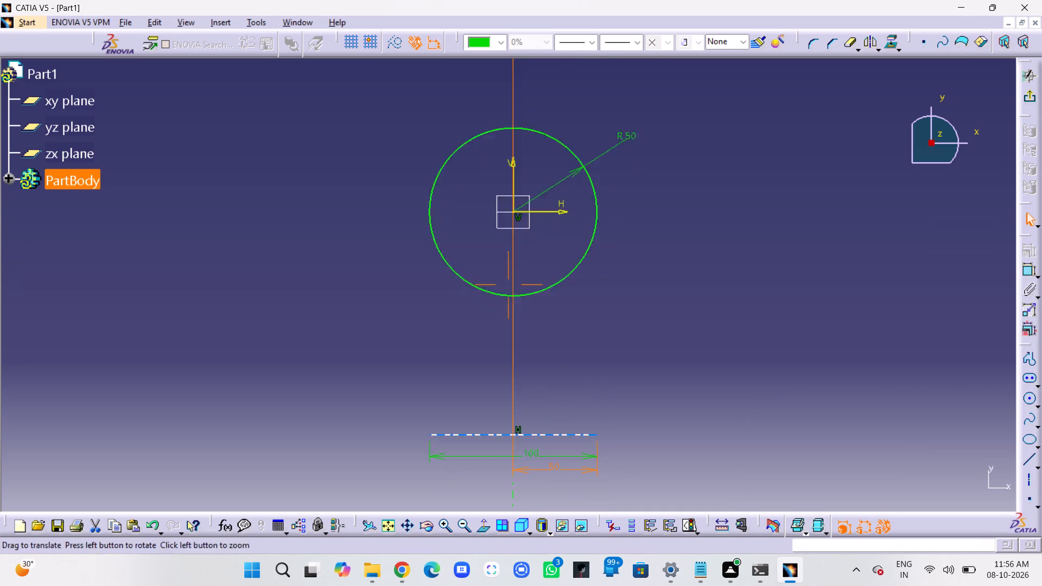
pyautogui.moveTo(563, 428); pyautogui.dragTo(573, 316, button='middle')
pyautogui.moveTo(569, 335); pyautogui.dragTo(569, 366)
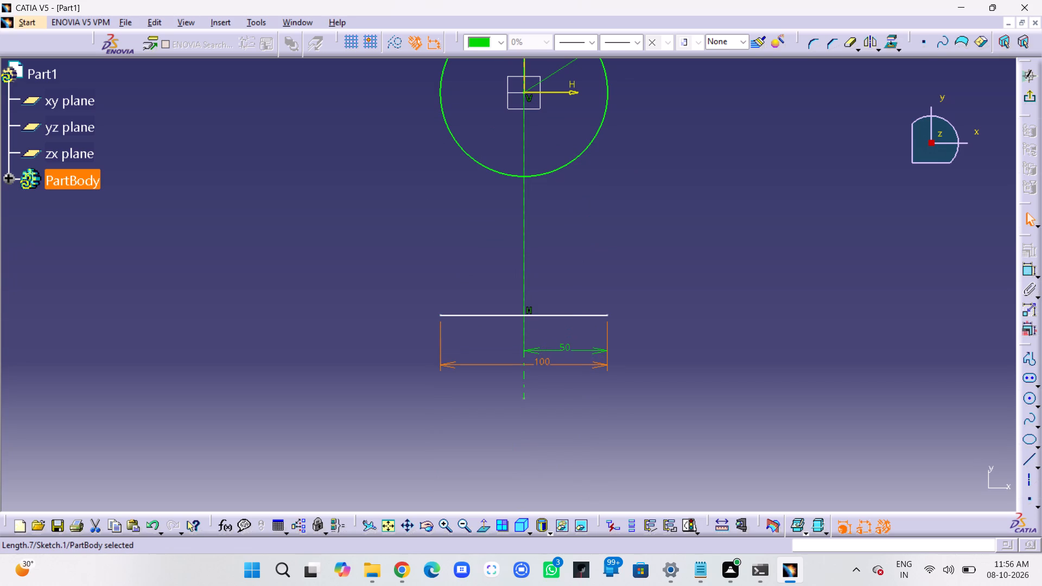
pyautogui.moveTo(569, 366); pyautogui.dragTo(570, 368)
pyautogui.click(662, 356)
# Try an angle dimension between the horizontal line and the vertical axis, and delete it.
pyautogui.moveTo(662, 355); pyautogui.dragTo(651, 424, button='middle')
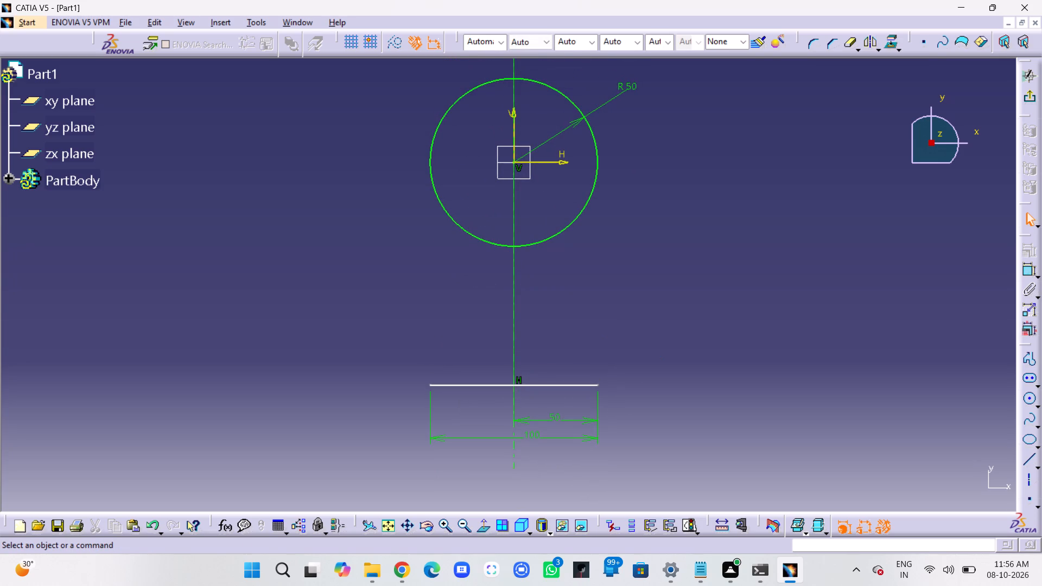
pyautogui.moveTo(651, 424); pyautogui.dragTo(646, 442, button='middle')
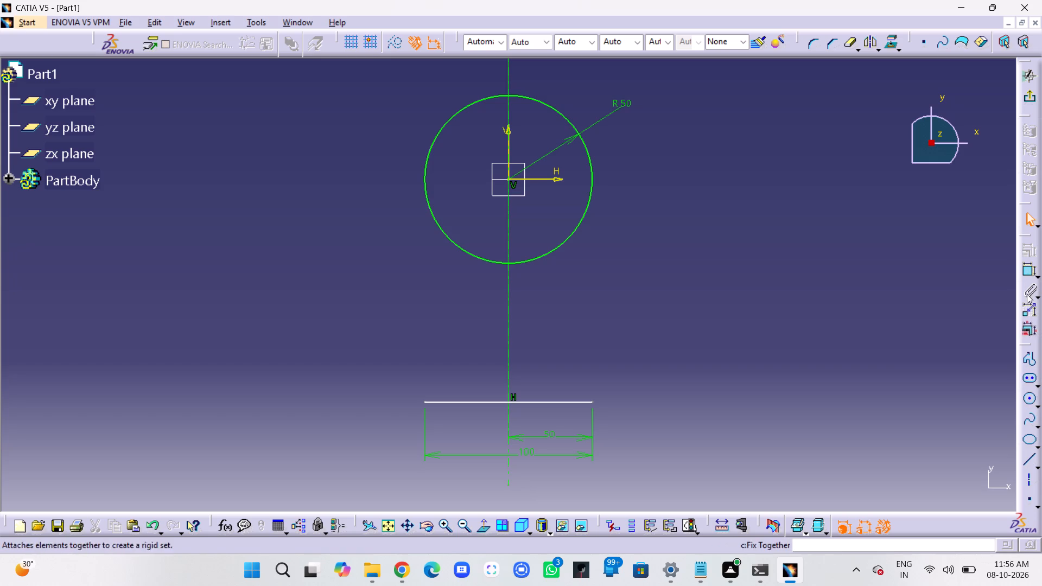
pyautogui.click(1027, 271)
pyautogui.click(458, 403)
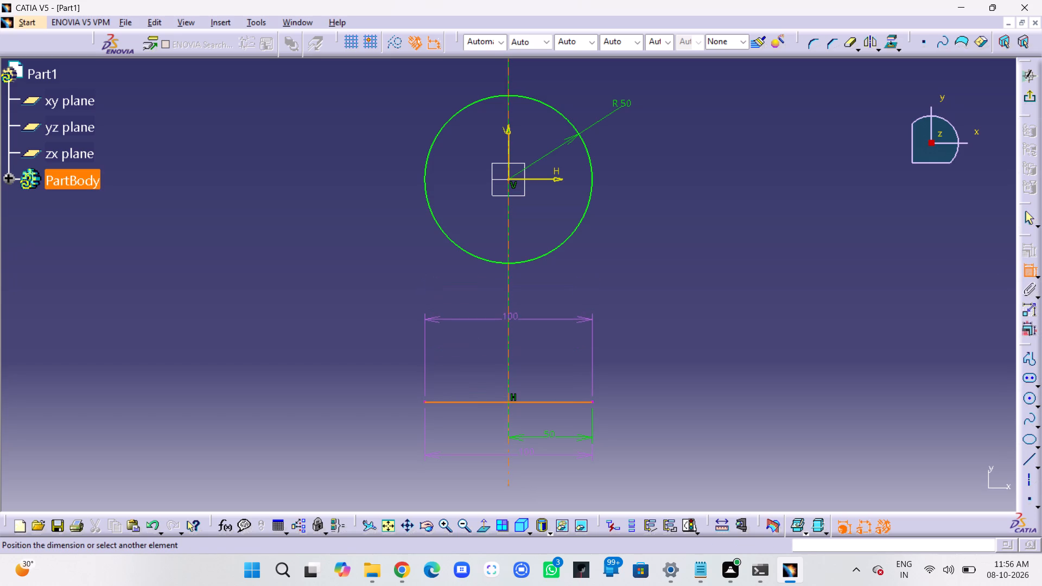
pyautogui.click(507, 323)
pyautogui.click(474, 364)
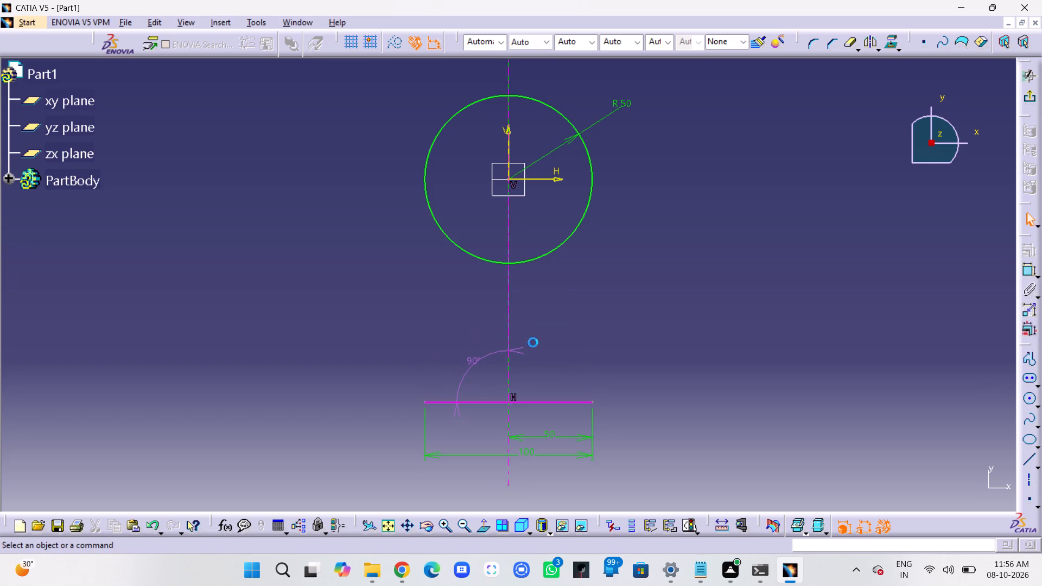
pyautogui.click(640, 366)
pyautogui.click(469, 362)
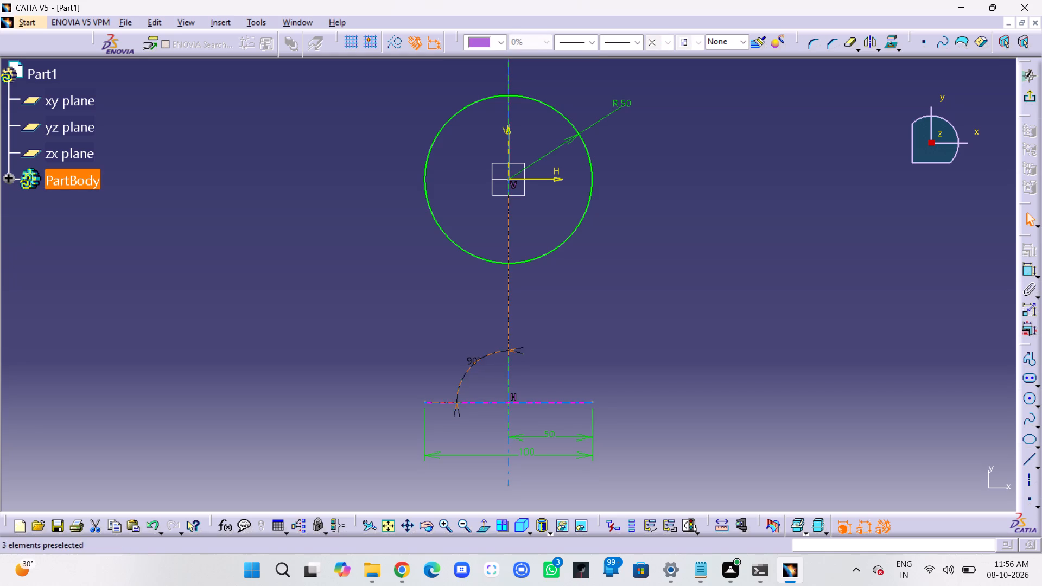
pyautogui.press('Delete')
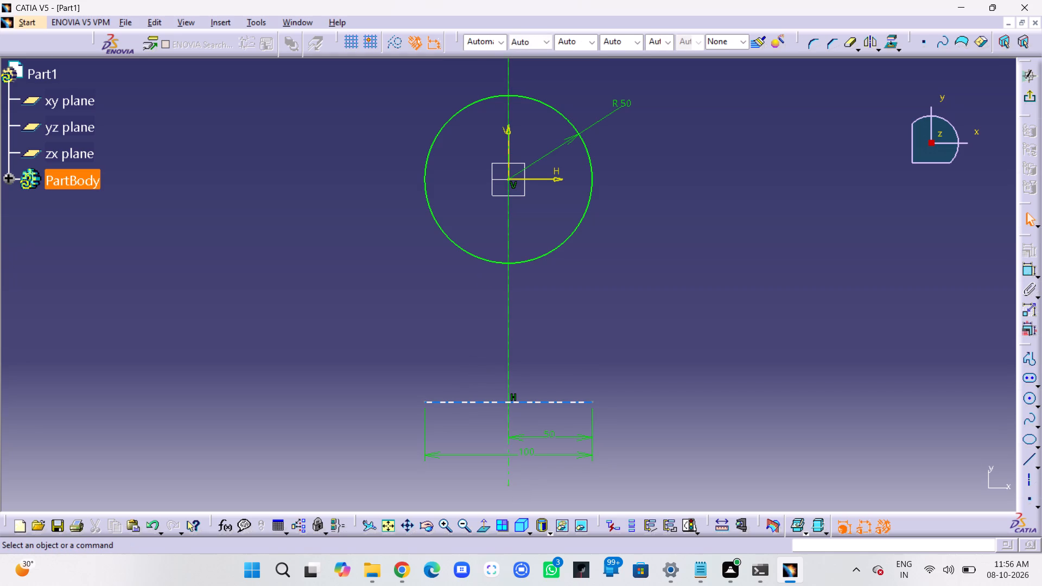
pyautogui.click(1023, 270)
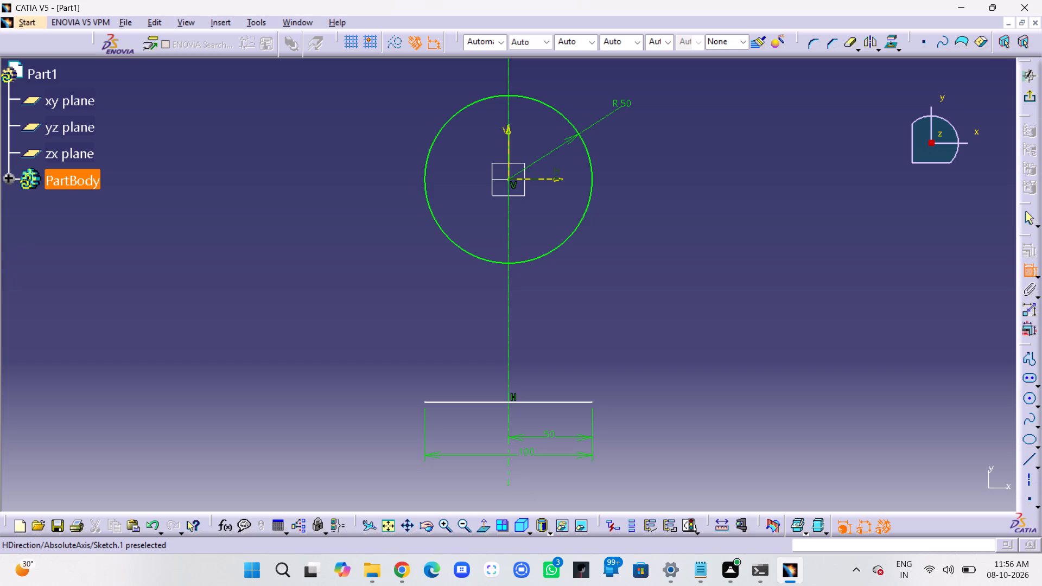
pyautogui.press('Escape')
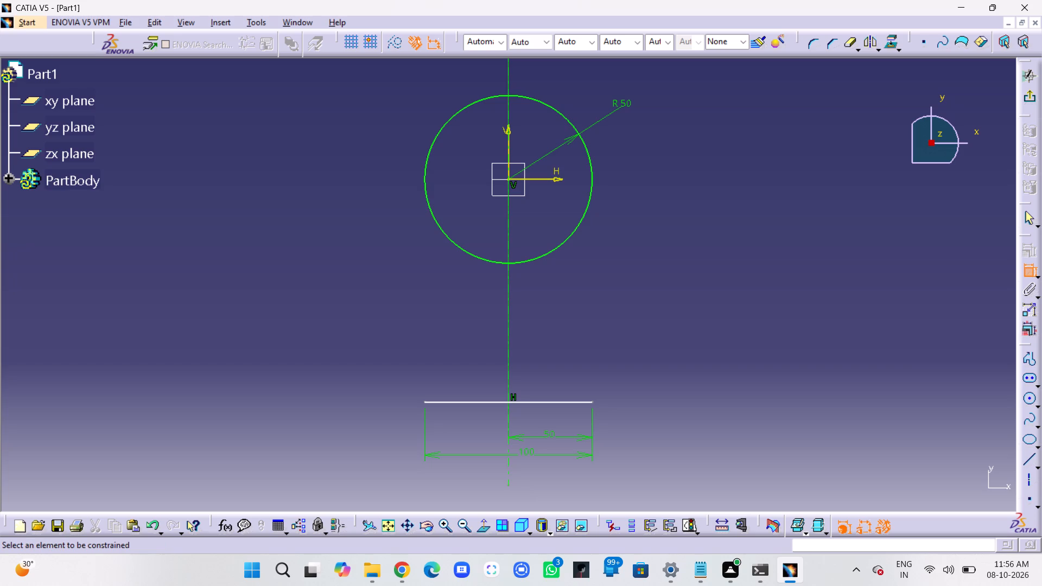
# Sketch a line about 162 mm long from the horizontal line's right endpoint, slanting up and outward to about H 104, V 20 mm.
pyautogui.click(1032, 461)
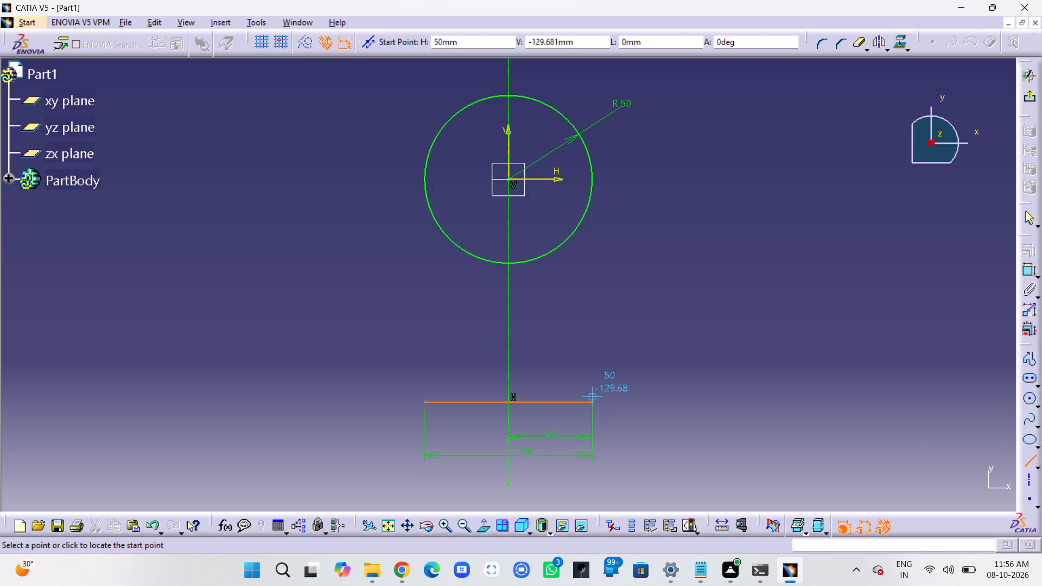
pyautogui.click(592, 400)
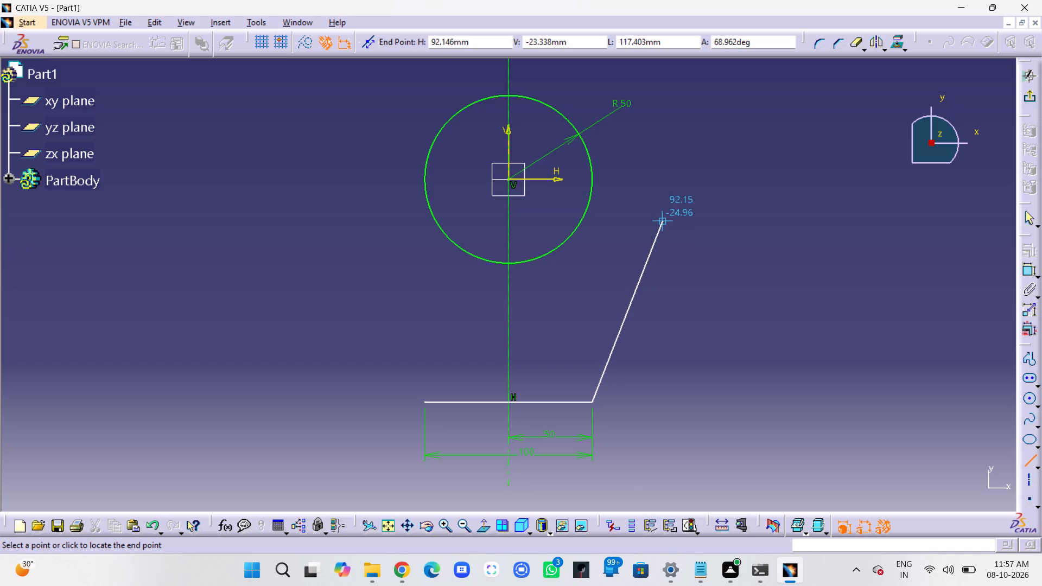
pyautogui.click(683, 144)
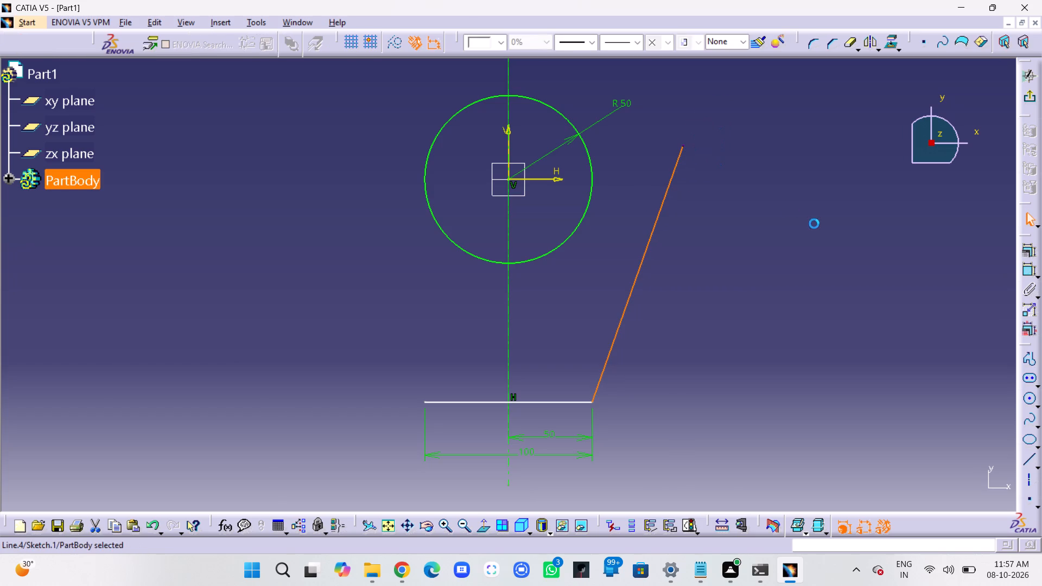
pyautogui.press('Escape')
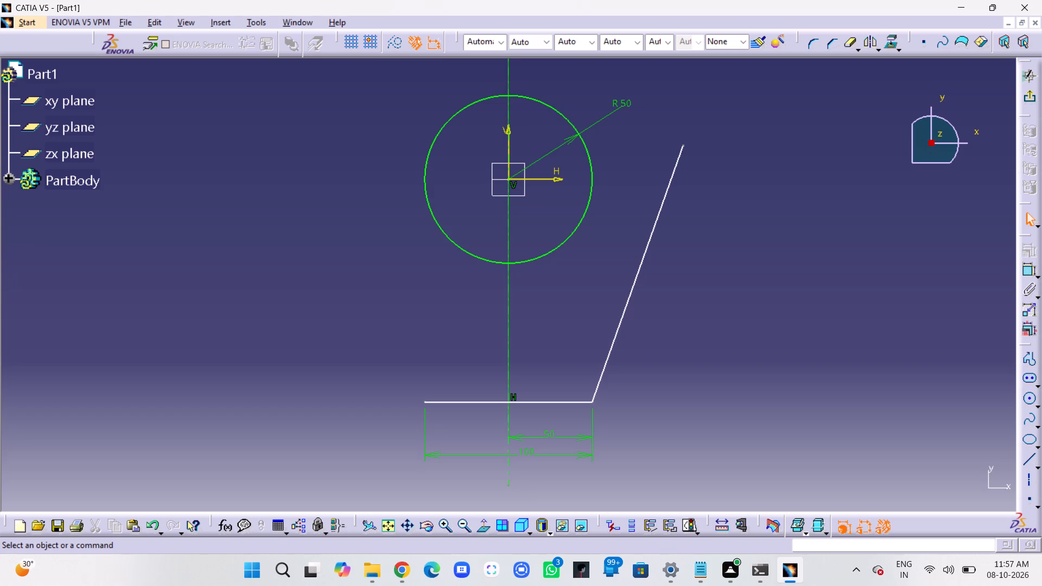
# Sketch a line about 159 mm long from the horizontal line's left endpoint, slanting up and outward to about H -93, V 20 mm.
pyautogui.click(1030, 460)
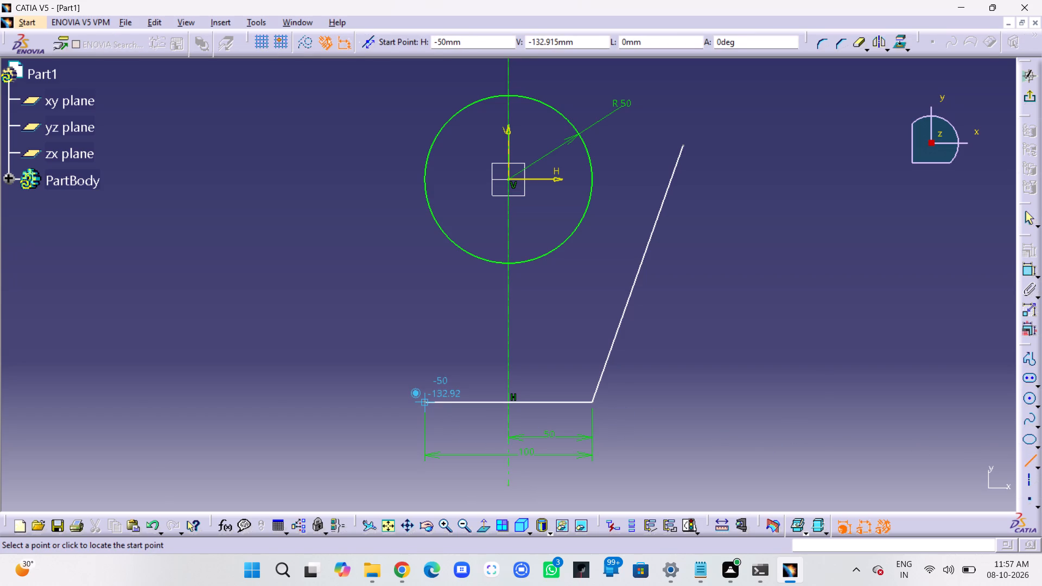
pyautogui.click(425, 403)
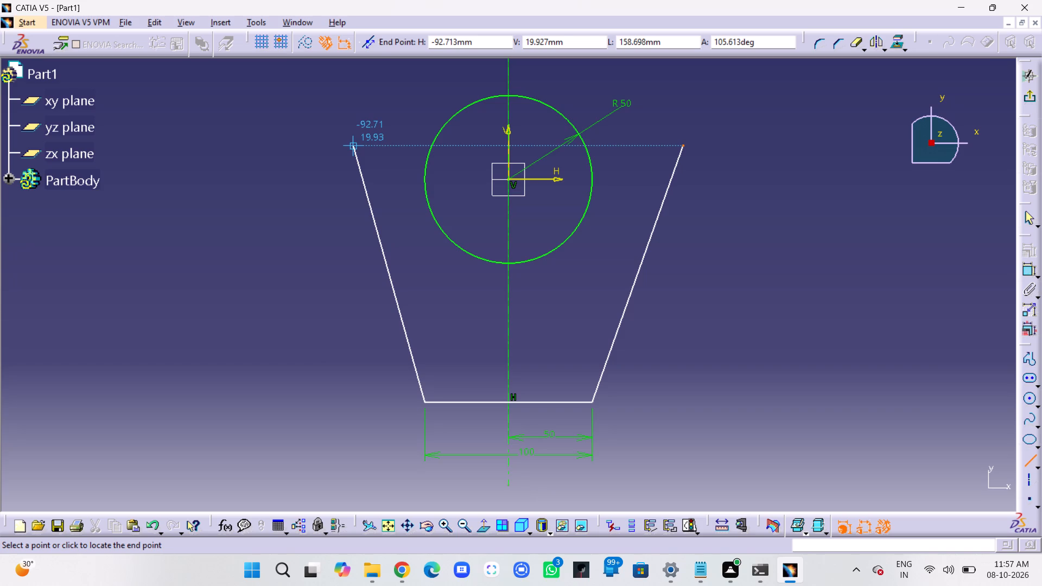
pyautogui.click(354, 147)
pyautogui.click(270, 203)
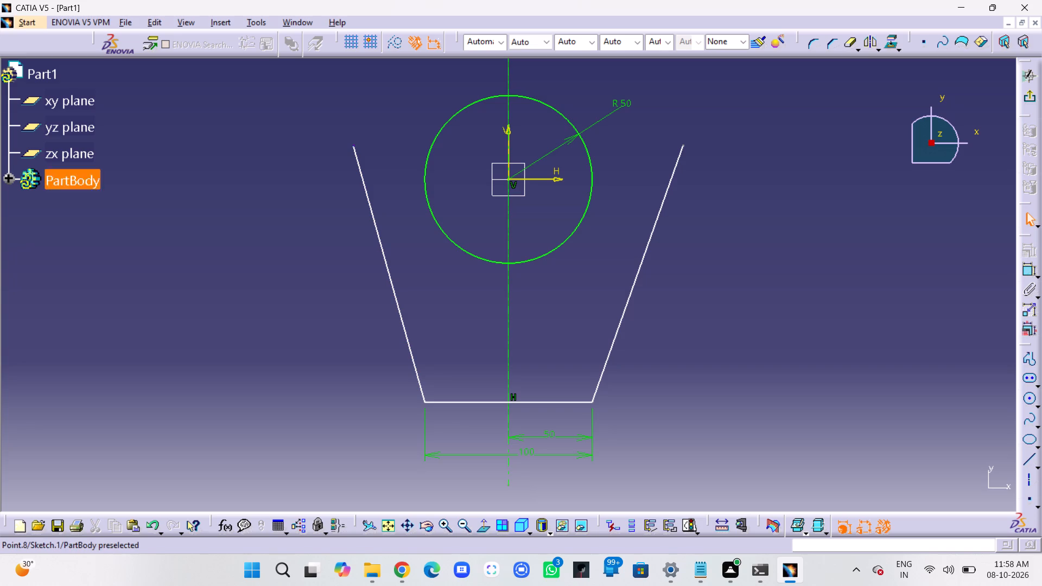
# Shift the left slanted line's upper endpoint slightly outward and down, roughly mirroring the right slanted line.
pyautogui.moveTo(352, 144); pyautogui.dragTo(356, 157)
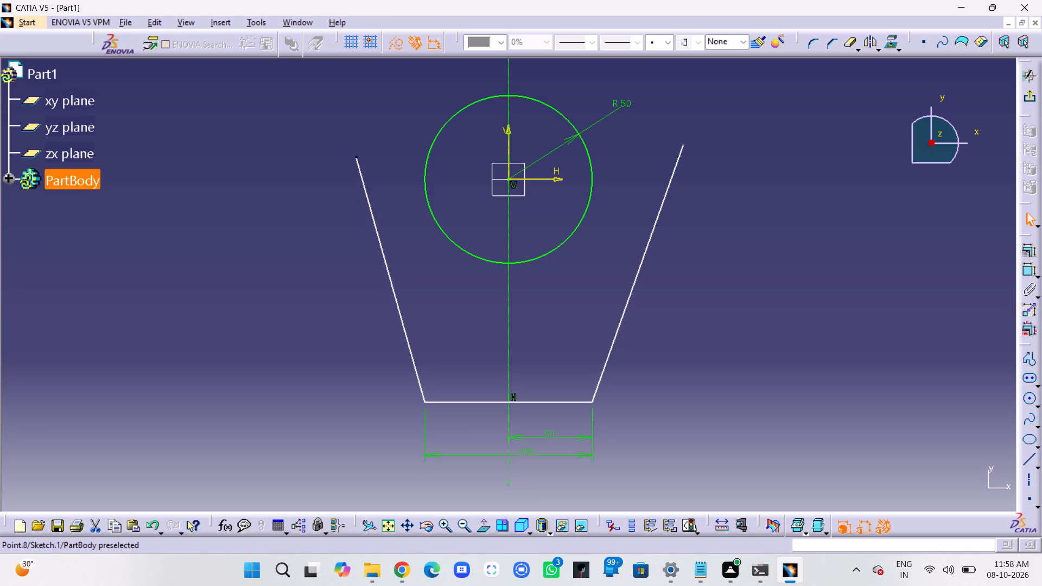
pyautogui.moveTo(356, 157); pyautogui.dragTo(350, 154)
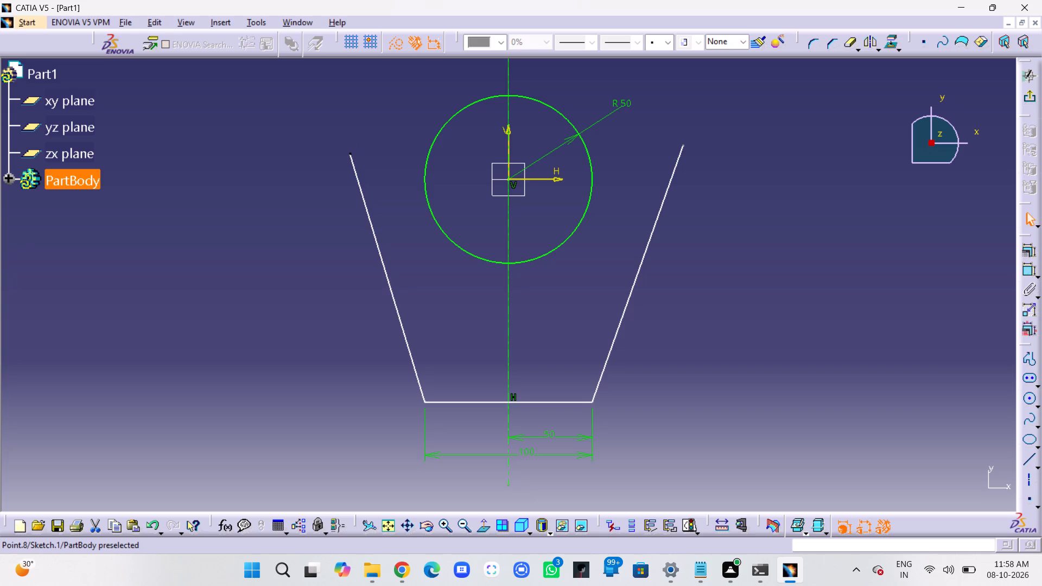
pyautogui.moveTo(350, 154); pyautogui.dragTo(348, 154)
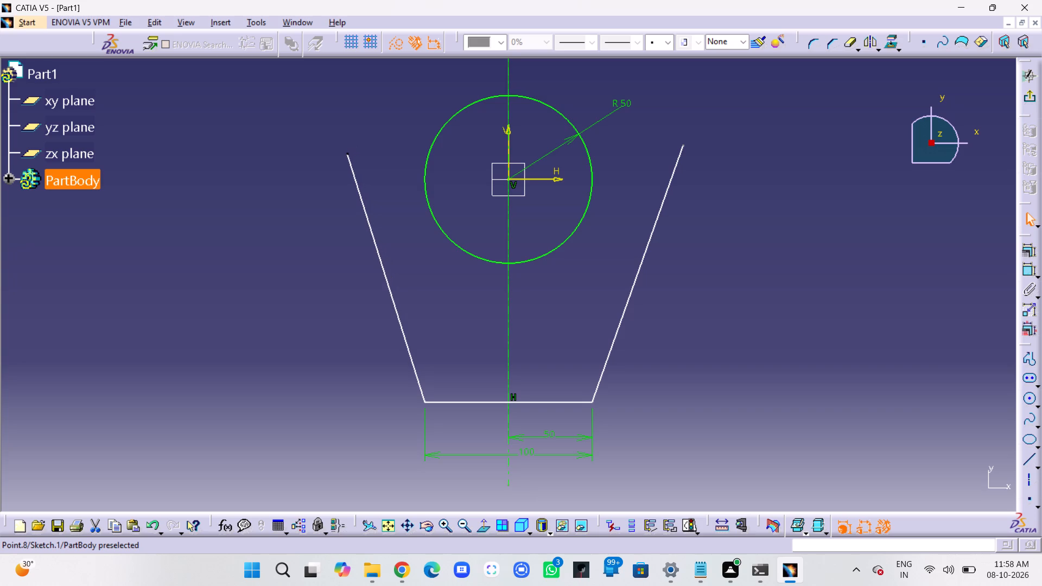
pyautogui.moveTo(348, 154); pyautogui.dragTo(347, 154)
pyautogui.click(375, 148)
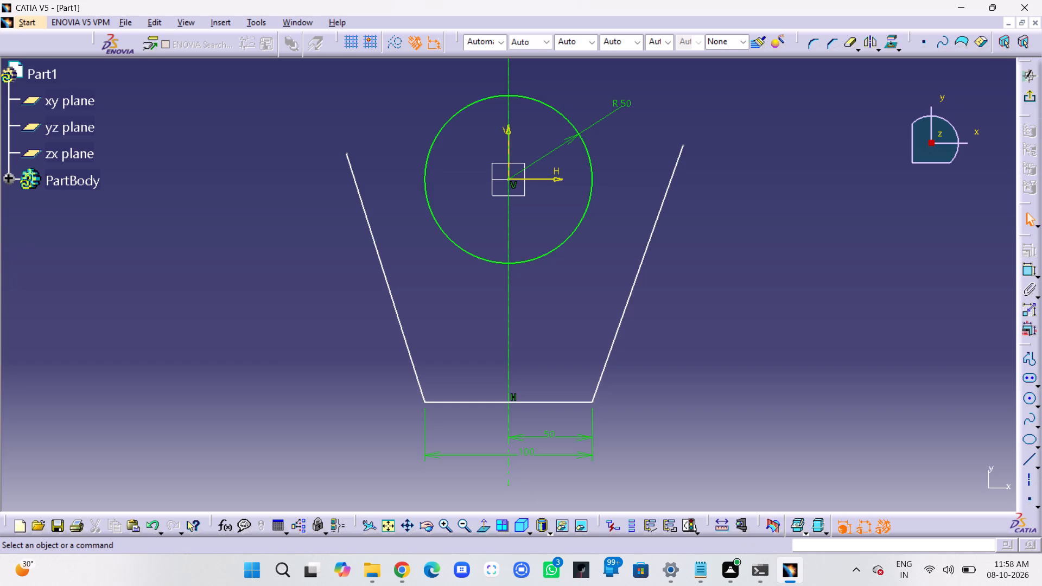
# Dimension the angle between the right slanted line and the vertical axis, placing it below the large circle.
pyautogui.click(1030, 269)
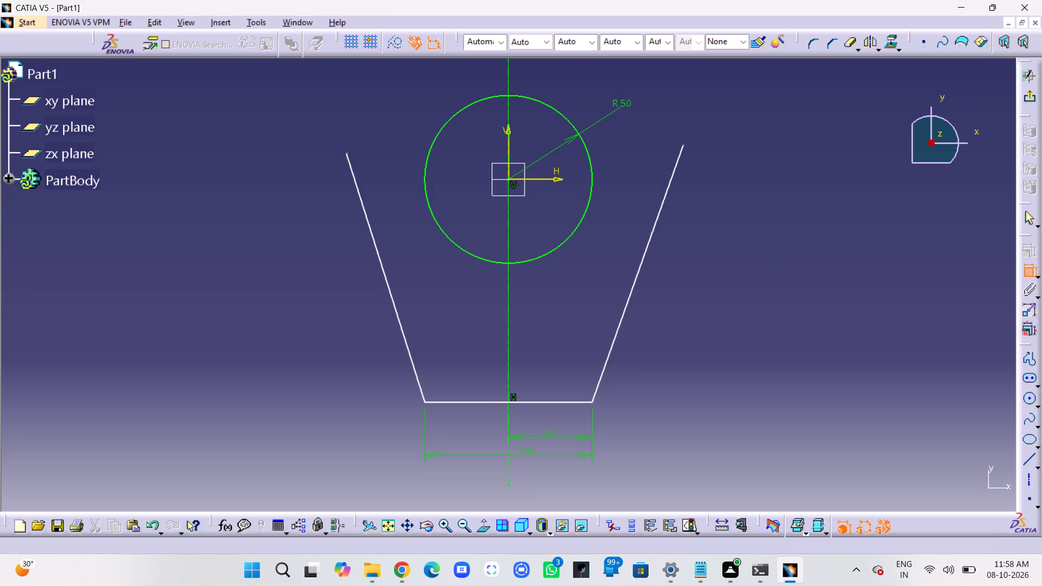
pyautogui.click(630, 293)
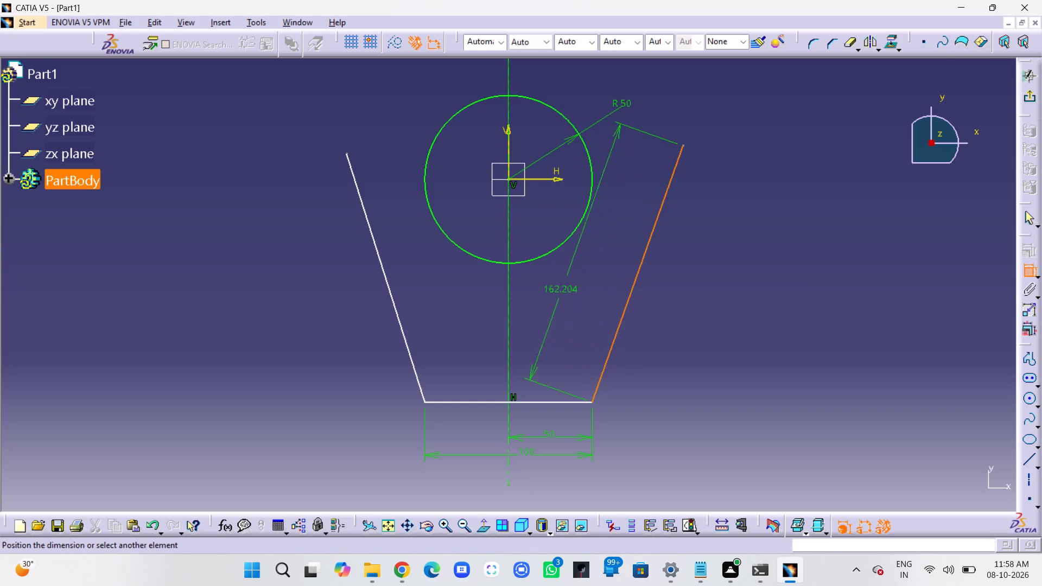
pyautogui.click(509, 296)
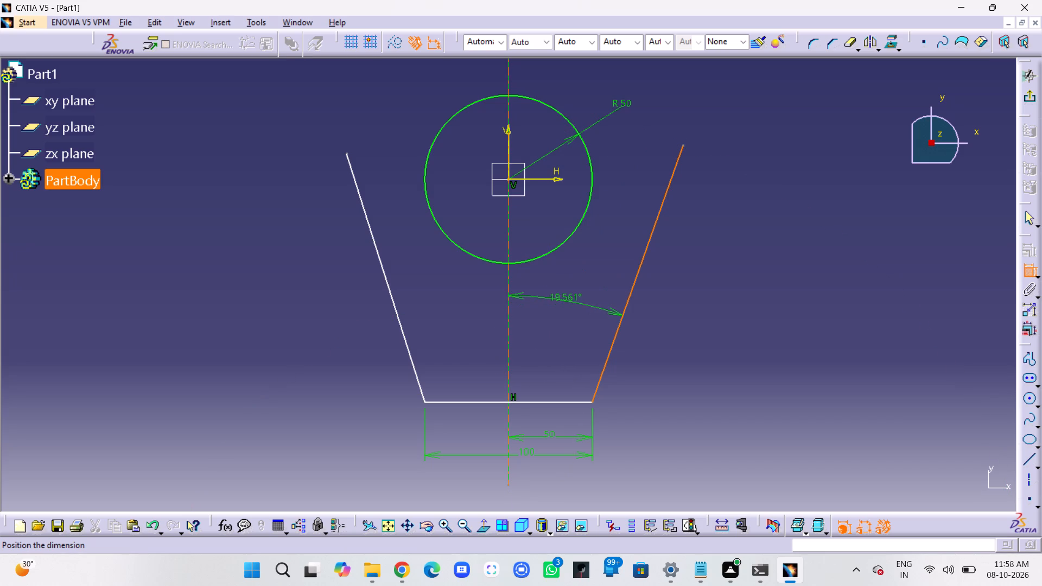
pyautogui.click(570, 307)
pyautogui.click(583, 285)
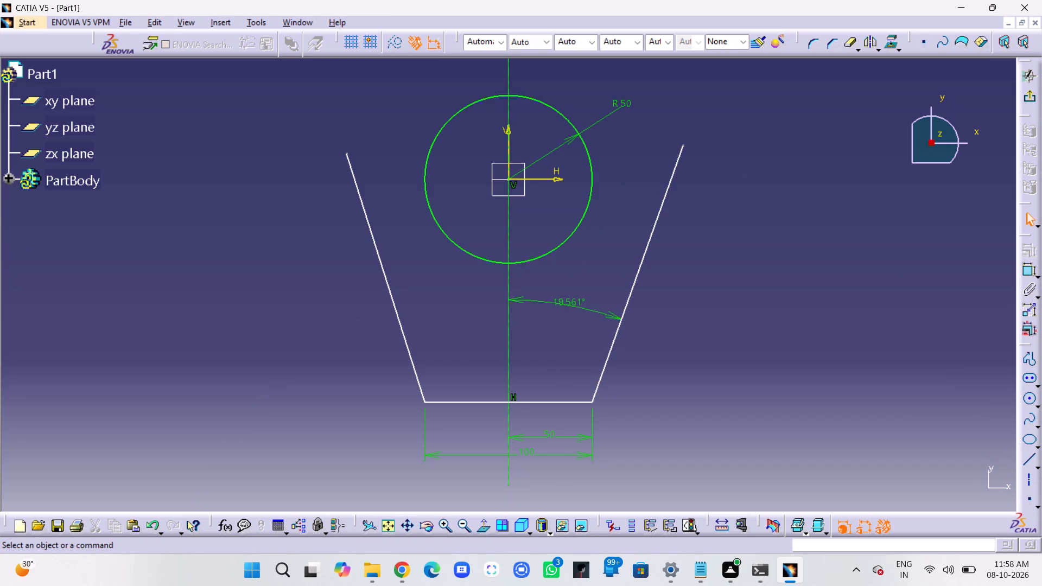
# Dimension the angle between the left slanted line and the vertical axis, level with the right-hand angle dimension.
pyautogui.click(1032, 272)
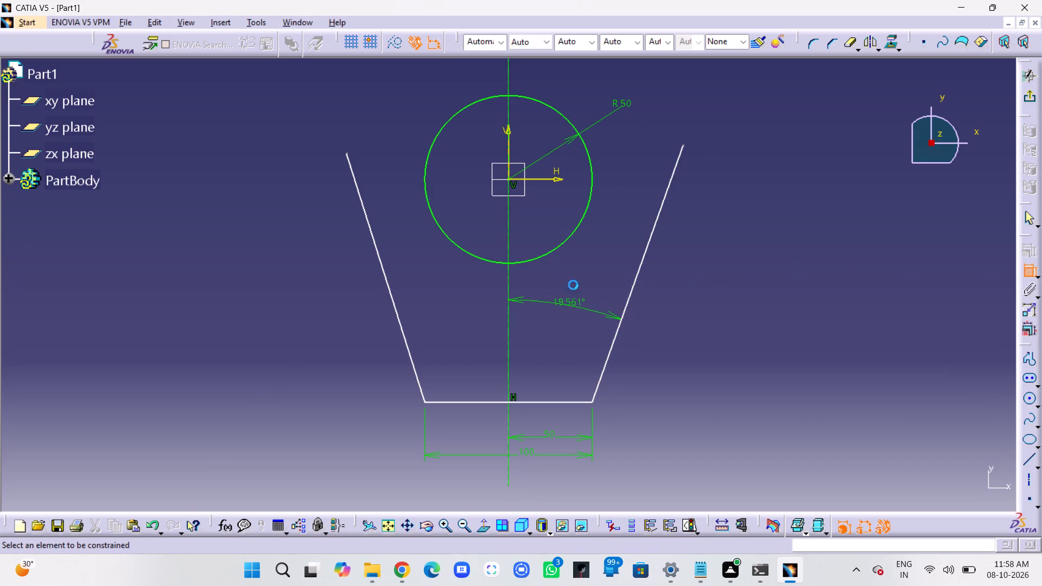
pyautogui.click(507, 314)
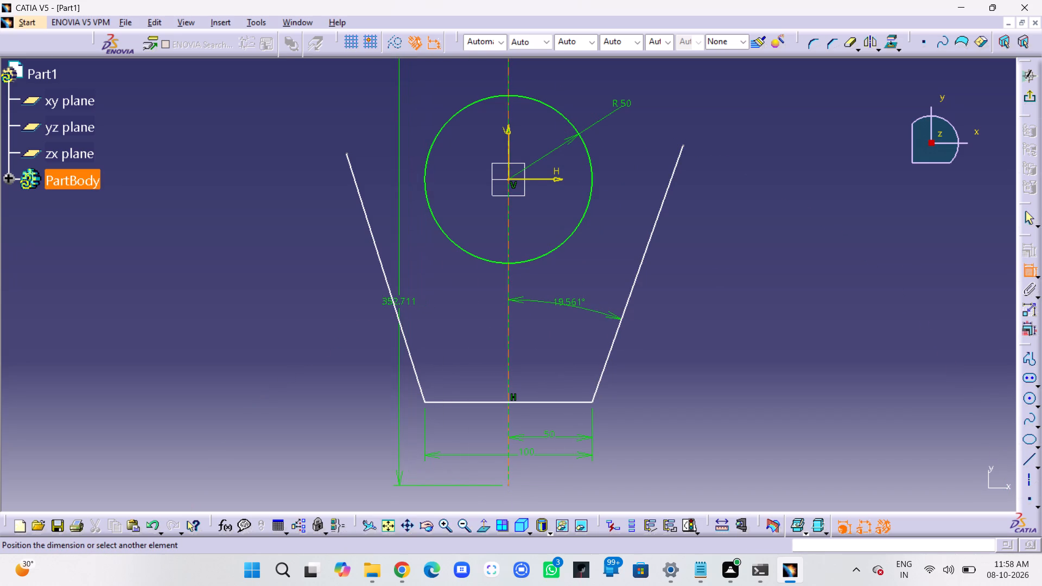
pyautogui.click(391, 301)
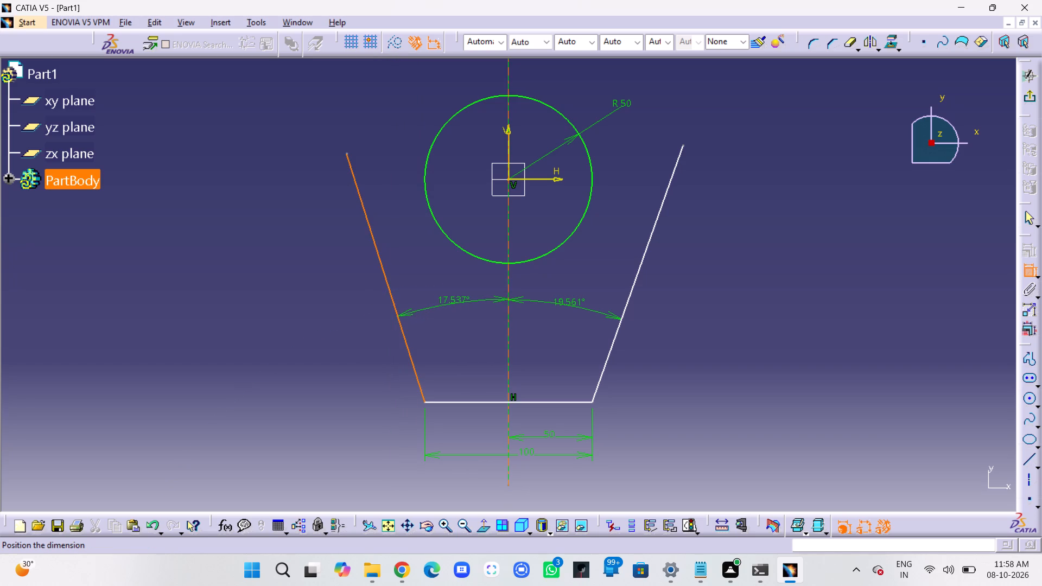
pyautogui.click(453, 305)
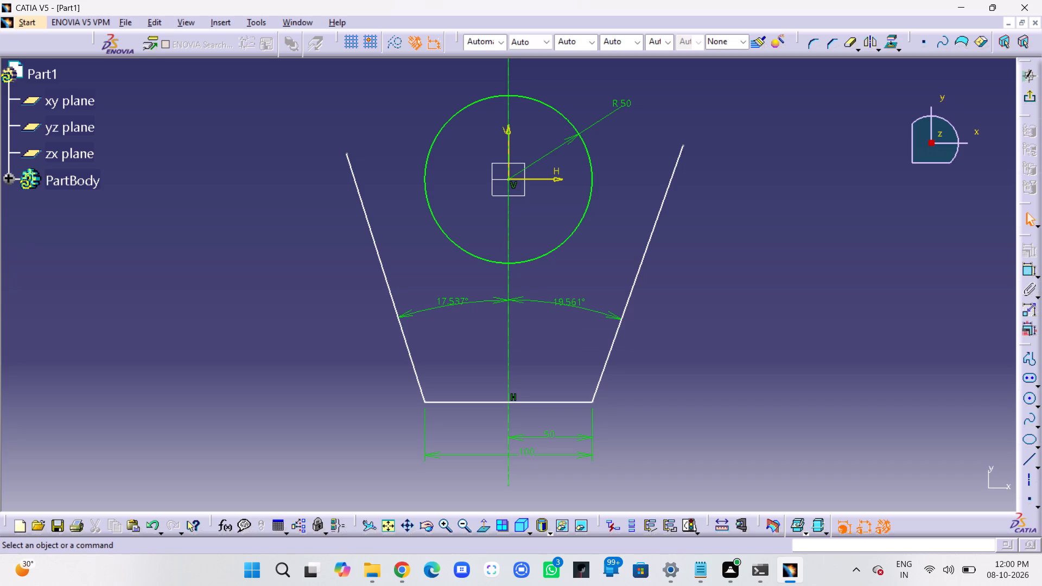
# Sketch a small circle inside the profile's lower-right corner, centred at about H 41, V -121 mm.
pyautogui.click(1029, 399)
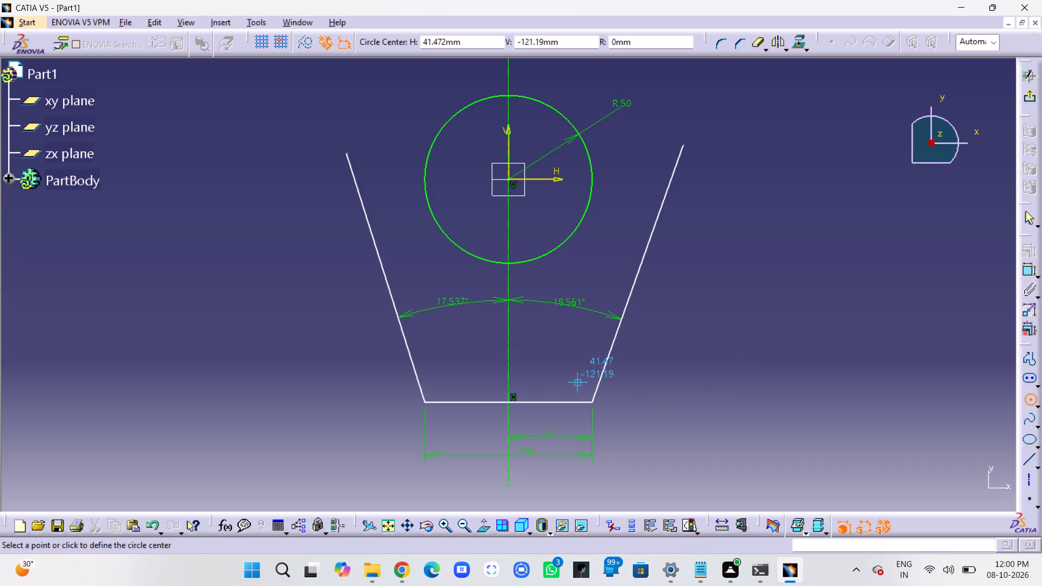
pyautogui.click(579, 382)
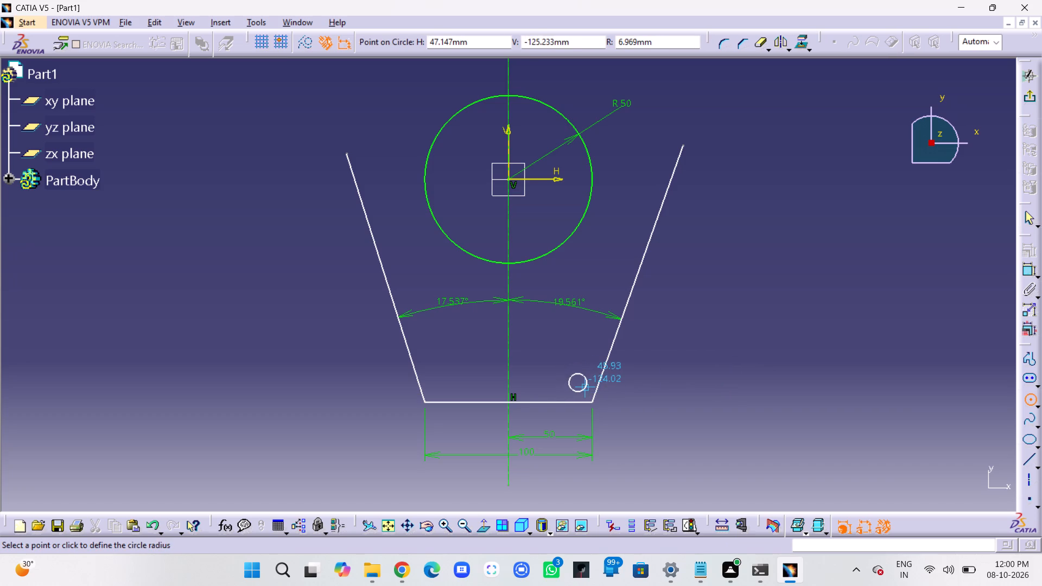
pyautogui.click(589, 389)
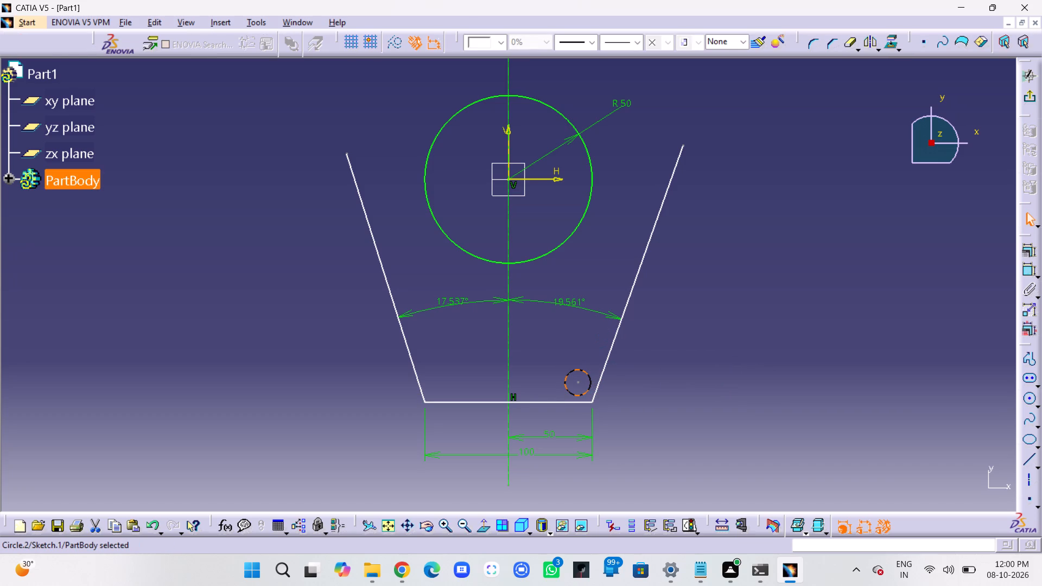
# Delete the small circle in the profile's lower-right corner.
pyautogui.press('Escape')
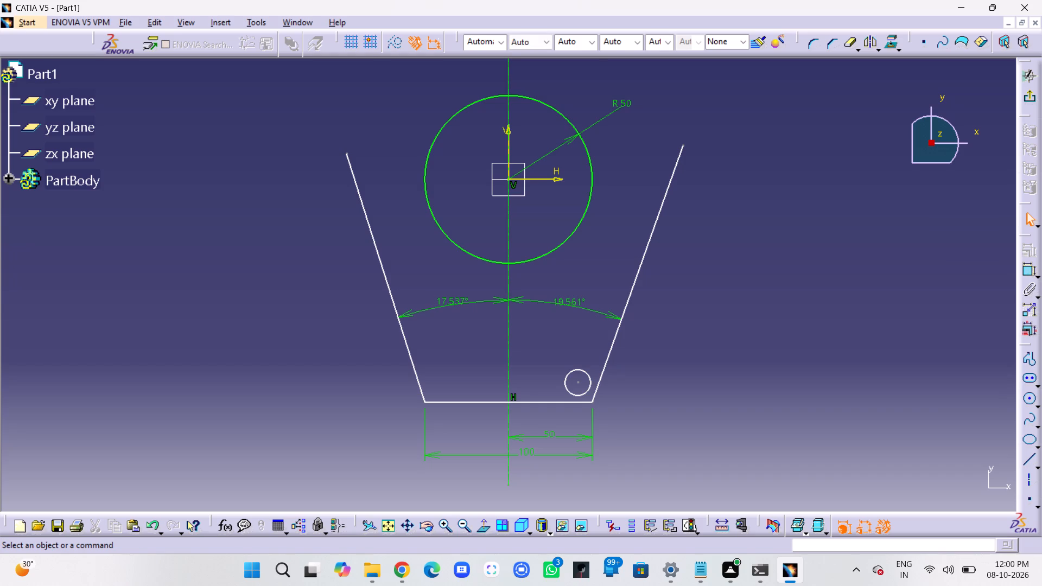
pyautogui.click(584, 391)
pyautogui.press('Delete')
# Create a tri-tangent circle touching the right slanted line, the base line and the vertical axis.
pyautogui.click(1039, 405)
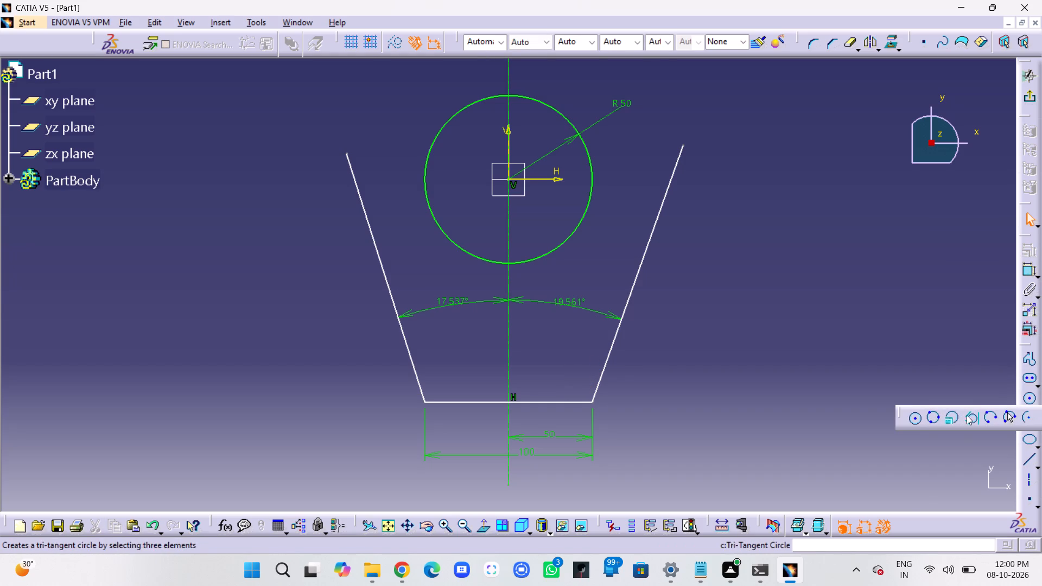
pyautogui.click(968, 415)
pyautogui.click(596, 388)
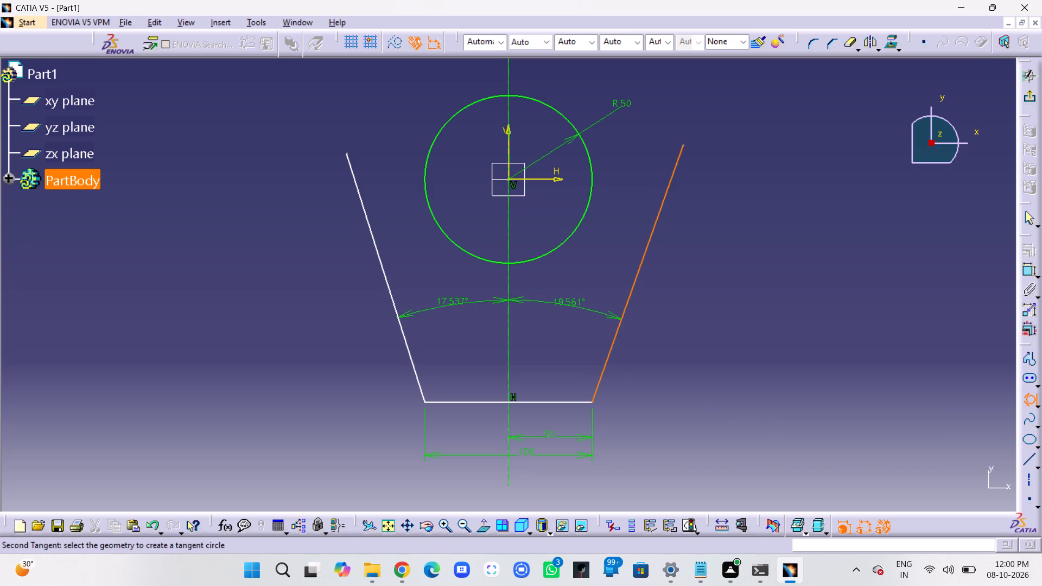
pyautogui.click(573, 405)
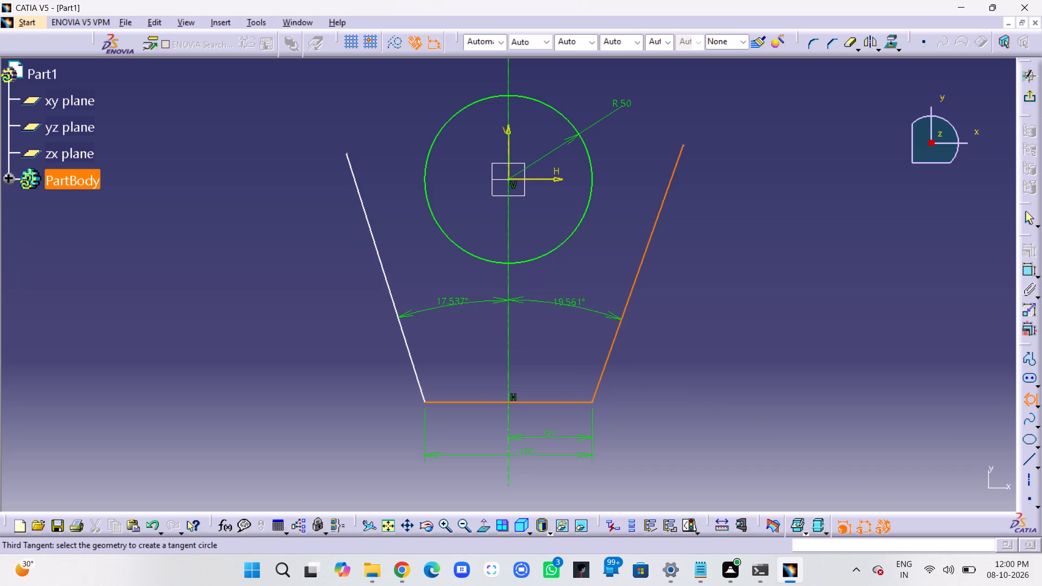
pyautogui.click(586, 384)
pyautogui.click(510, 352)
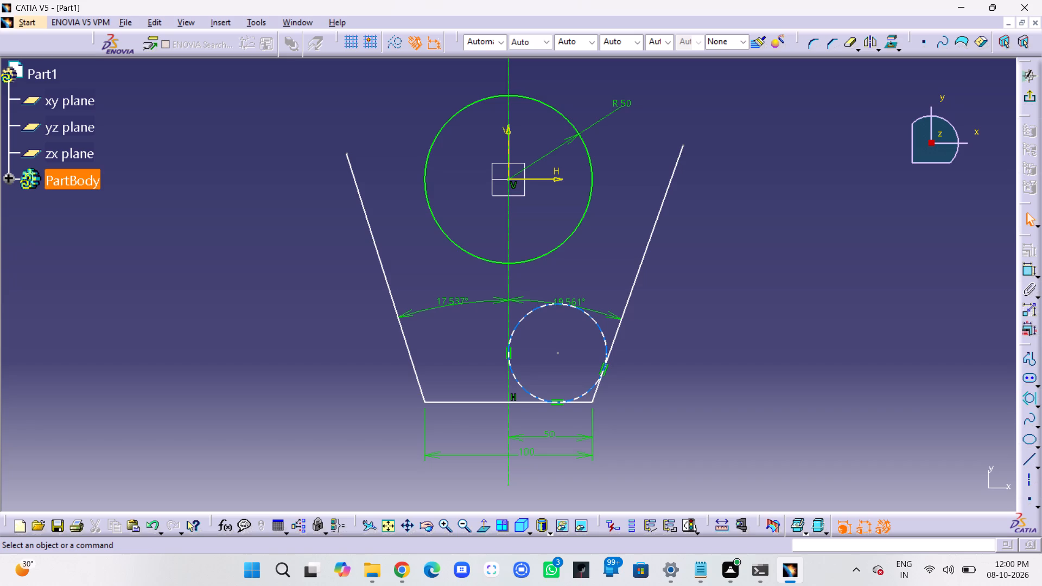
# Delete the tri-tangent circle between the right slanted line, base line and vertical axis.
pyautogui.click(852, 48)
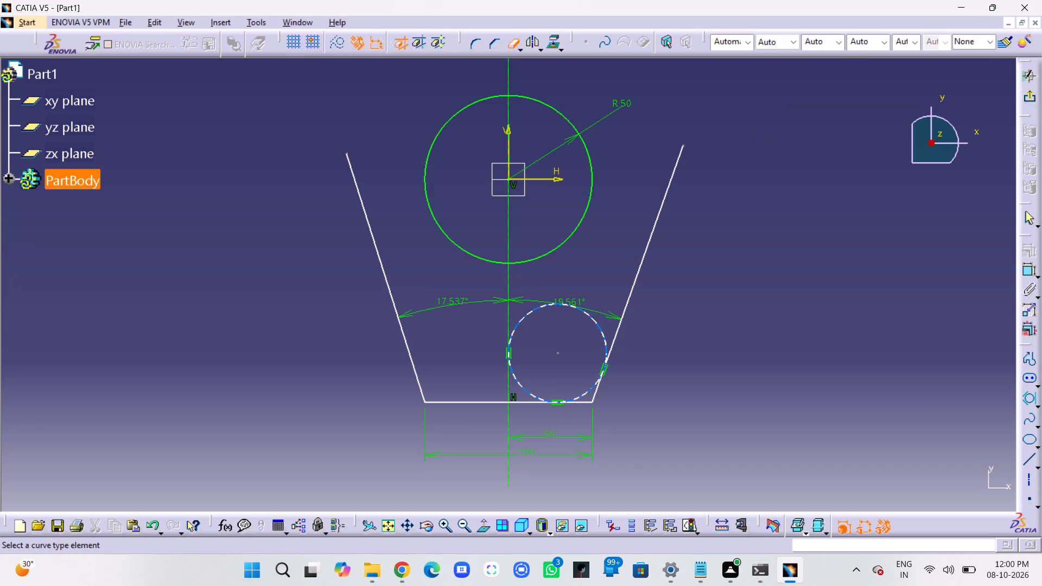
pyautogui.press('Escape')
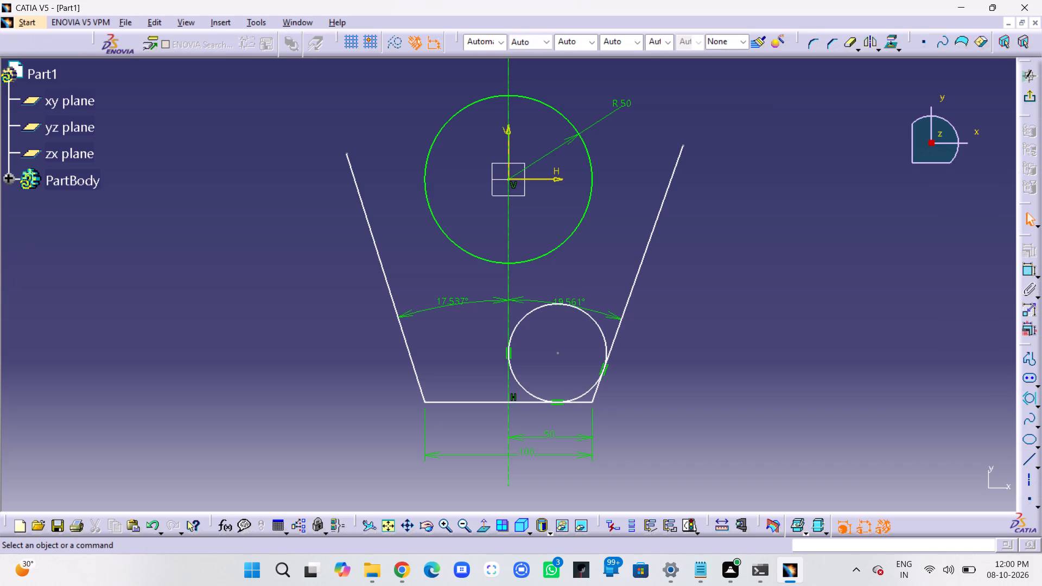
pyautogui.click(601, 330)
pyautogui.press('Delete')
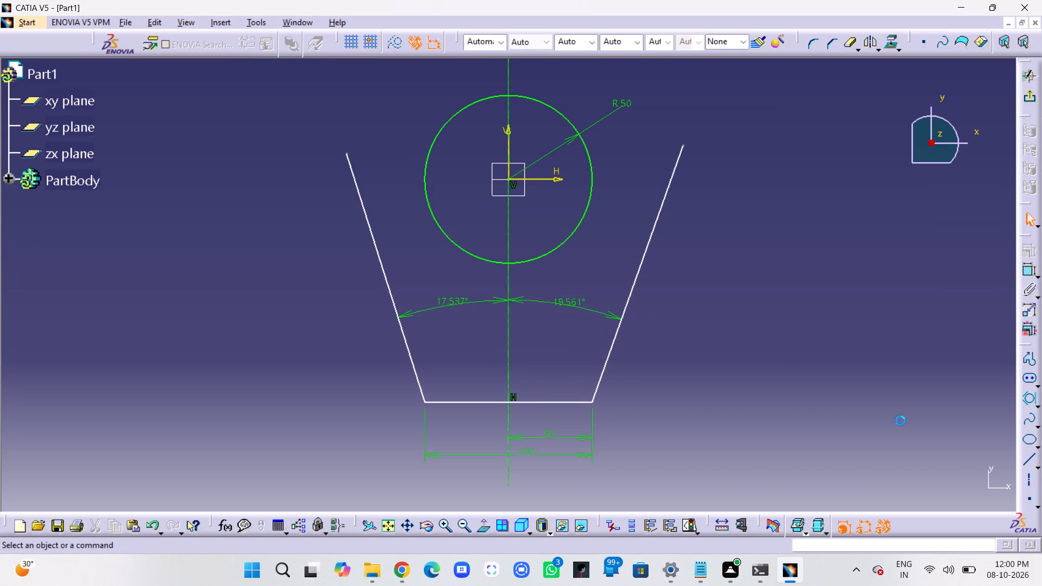
# Sketch a centre-point circle of about 12 mm radius inside the profile's lower-right corner.
pyautogui.click(1037, 405)
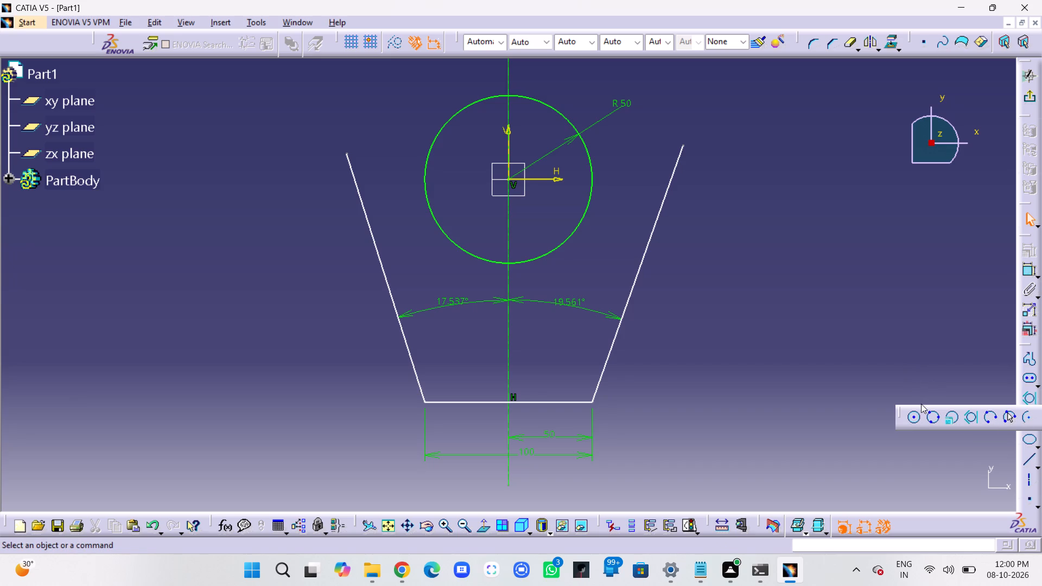
pyautogui.click(916, 419)
pyautogui.click(568, 374)
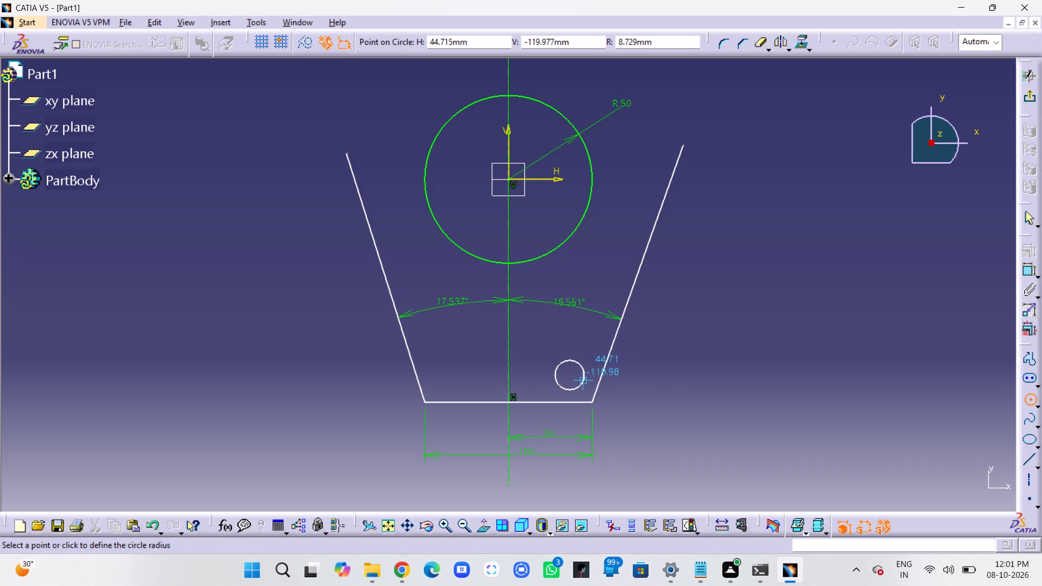
pyautogui.click(588, 386)
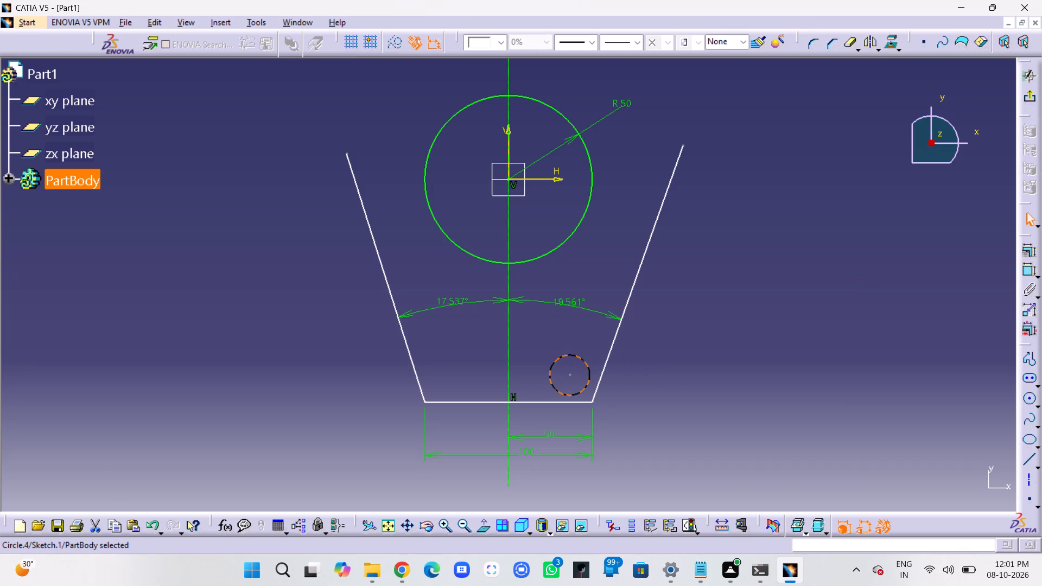
# Dimension the radius of the corner circle and set it to 26 mm.
pyautogui.click(1026, 269)
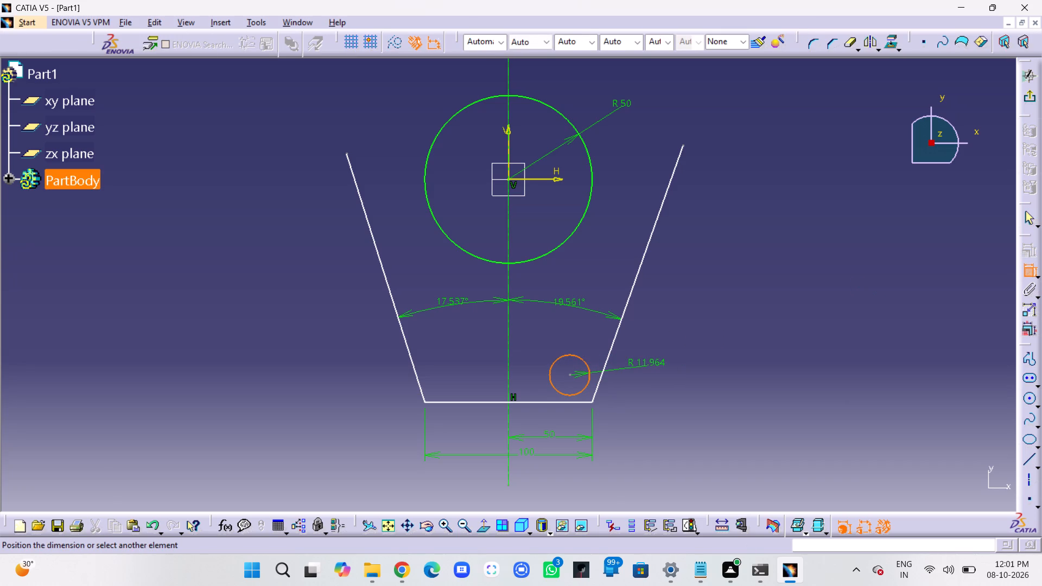
pyautogui.click(647, 364)
pyautogui.doubleClick(656, 364)
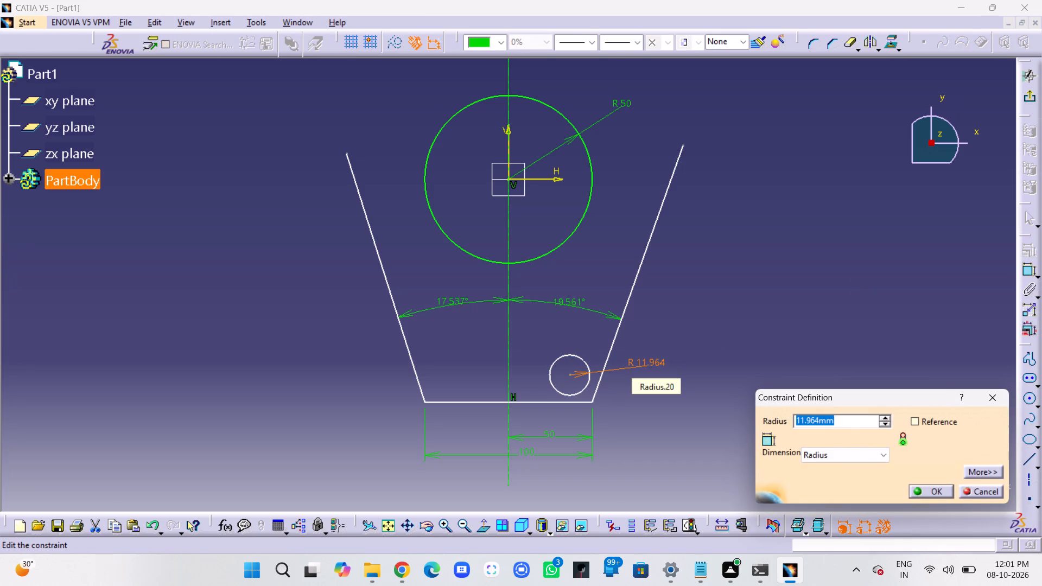
pyautogui.write('26')
pyautogui.press('Return')
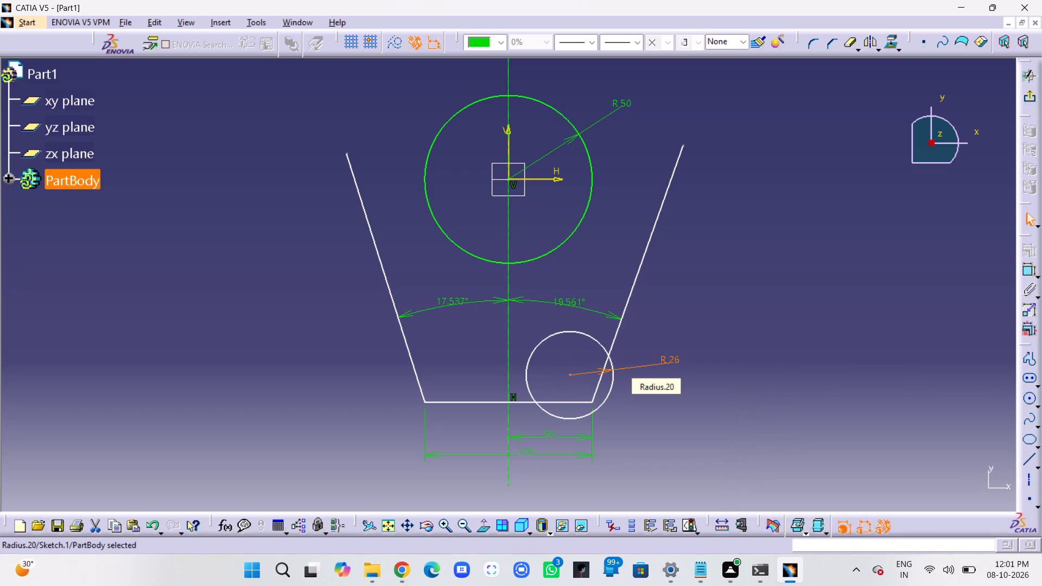
# Move the corner circle's centre up and left so the circle lies between the vertical axis, base line and right slanted line.
pyautogui.moveTo(572, 377); pyautogui.dragTo(564, 351)
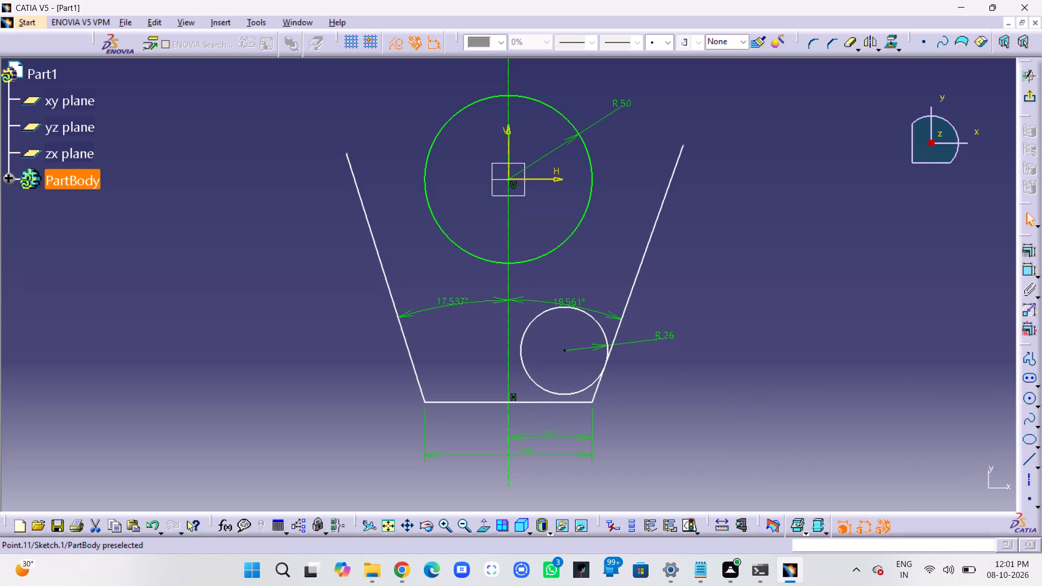
pyautogui.moveTo(564, 351); pyautogui.dragTo(557, 351)
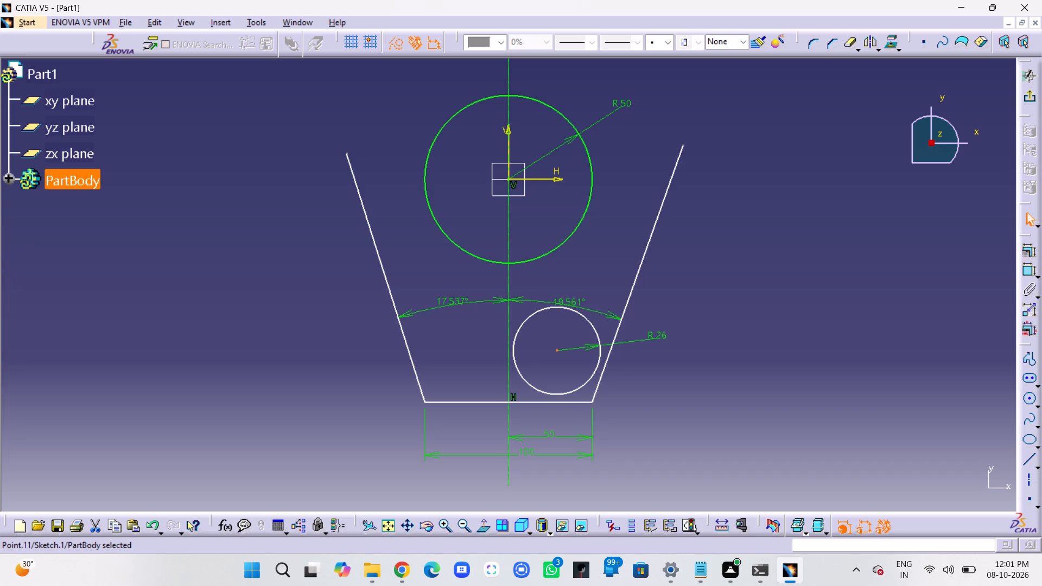
pyautogui.click(758, 400)
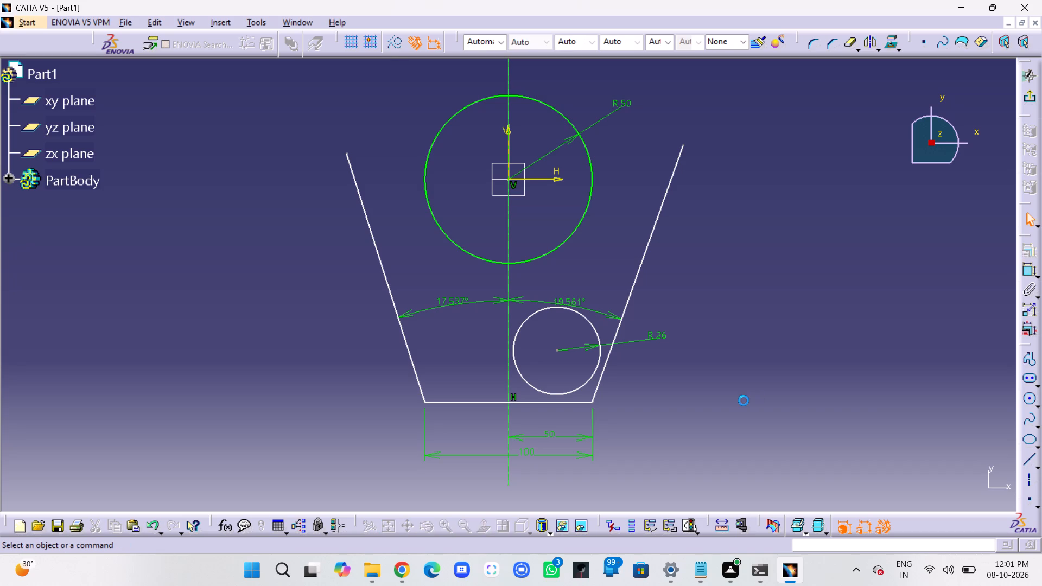
# Apply a tangency constraint between the corner circle and the right slanted line.
pyautogui.keyDown('ctrl'); pyautogui.click(595, 377); pyautogui.keyUp('ctrl')
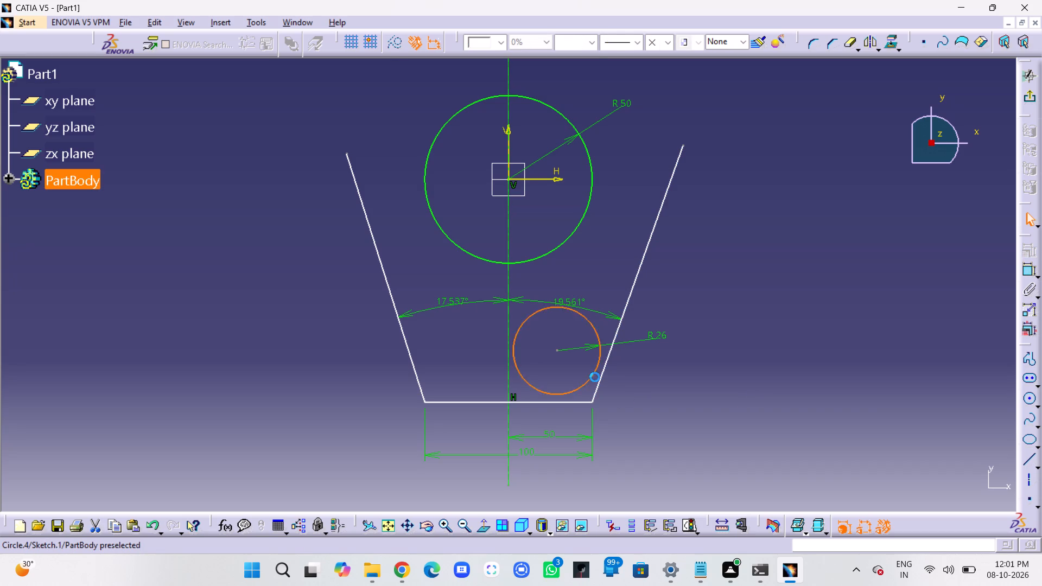
pyautogui.keyDown('ctrl'); pyautogui.click(600, 380); pyautogui.keyUp('ctrl')
pyautogui.click(1027, 251)
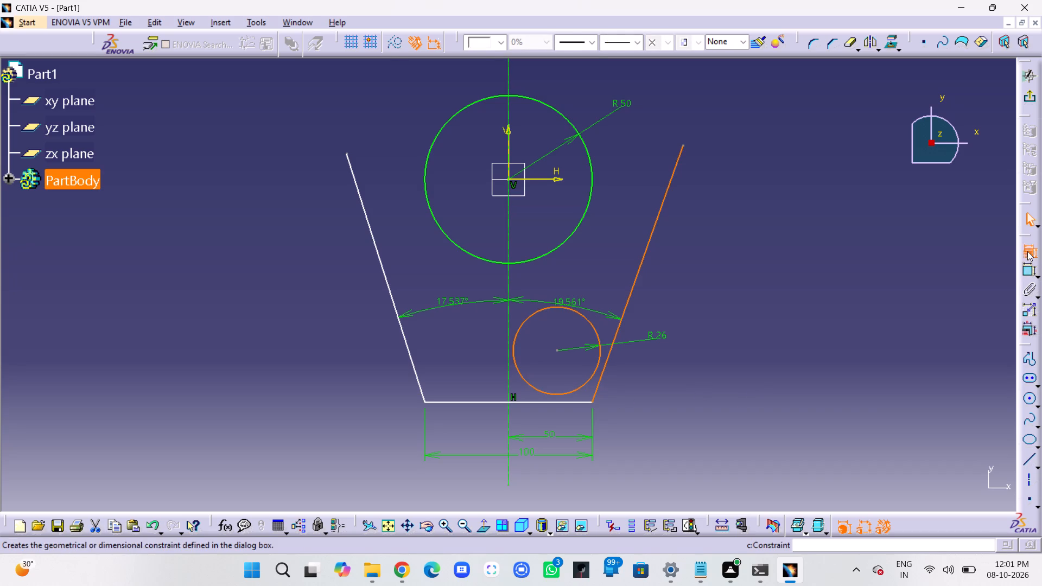
pyautogui.click(941, 391)
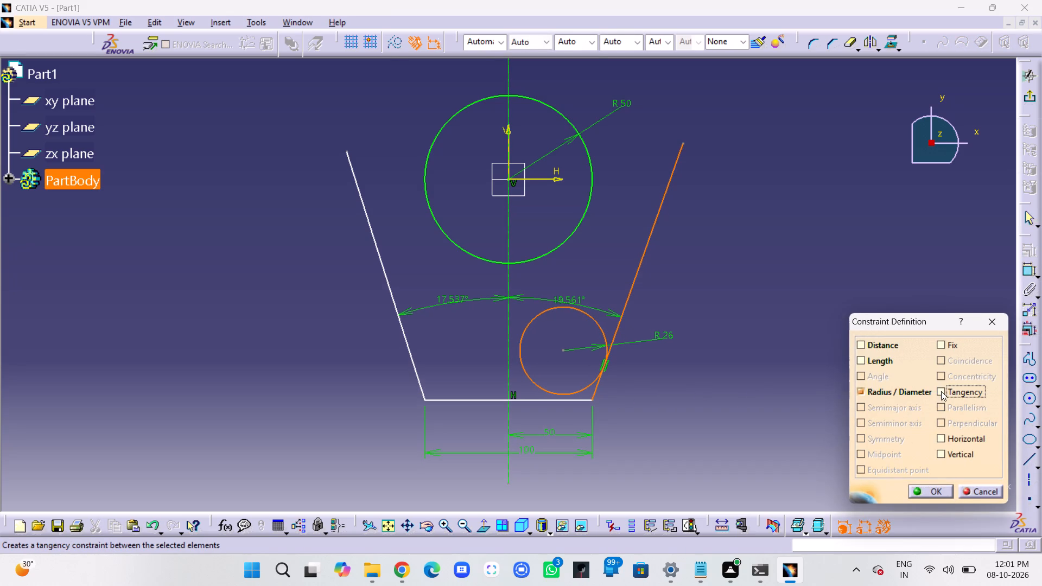
pyautogui.click(928, 491)
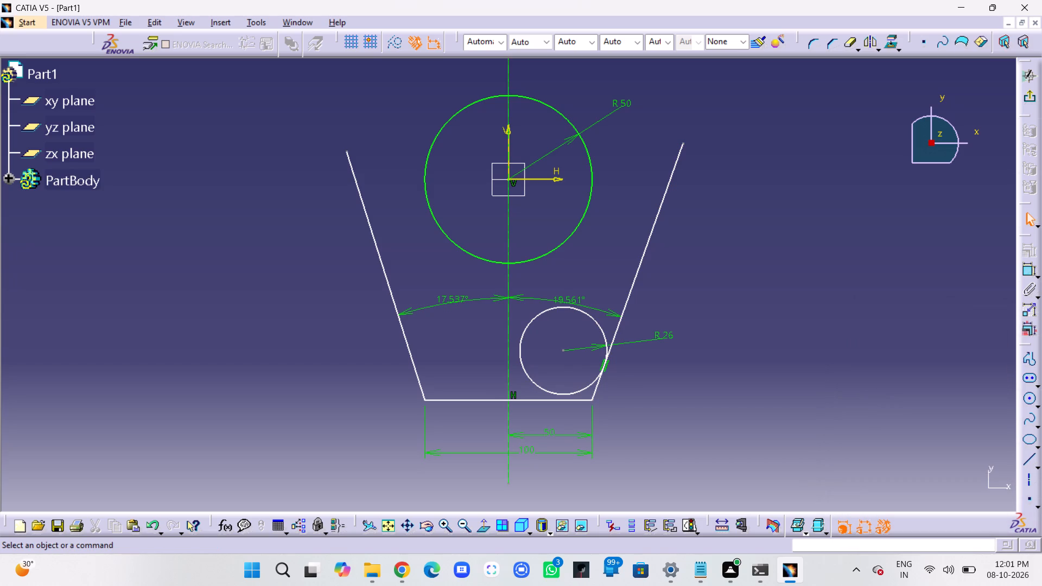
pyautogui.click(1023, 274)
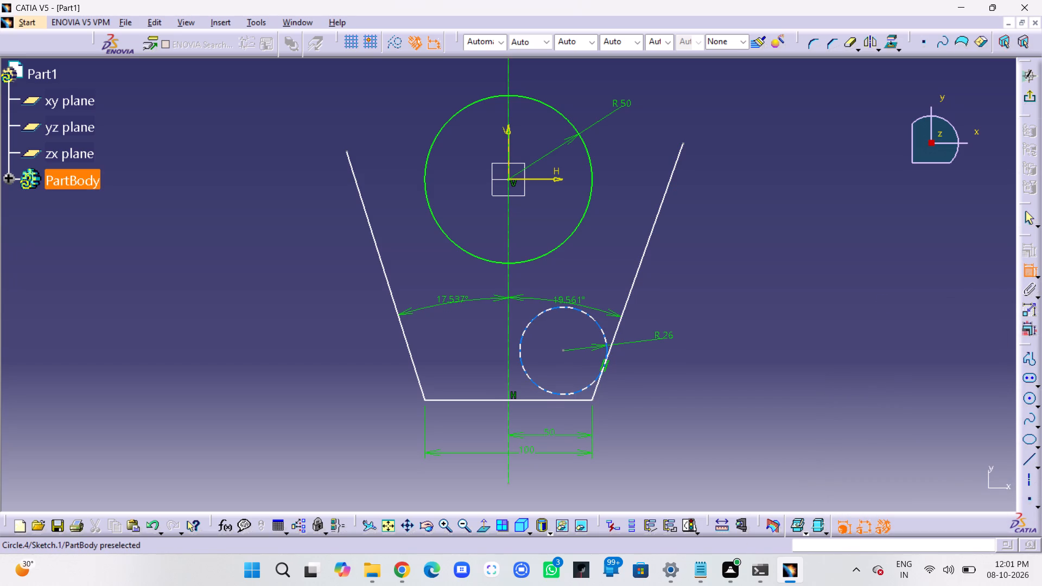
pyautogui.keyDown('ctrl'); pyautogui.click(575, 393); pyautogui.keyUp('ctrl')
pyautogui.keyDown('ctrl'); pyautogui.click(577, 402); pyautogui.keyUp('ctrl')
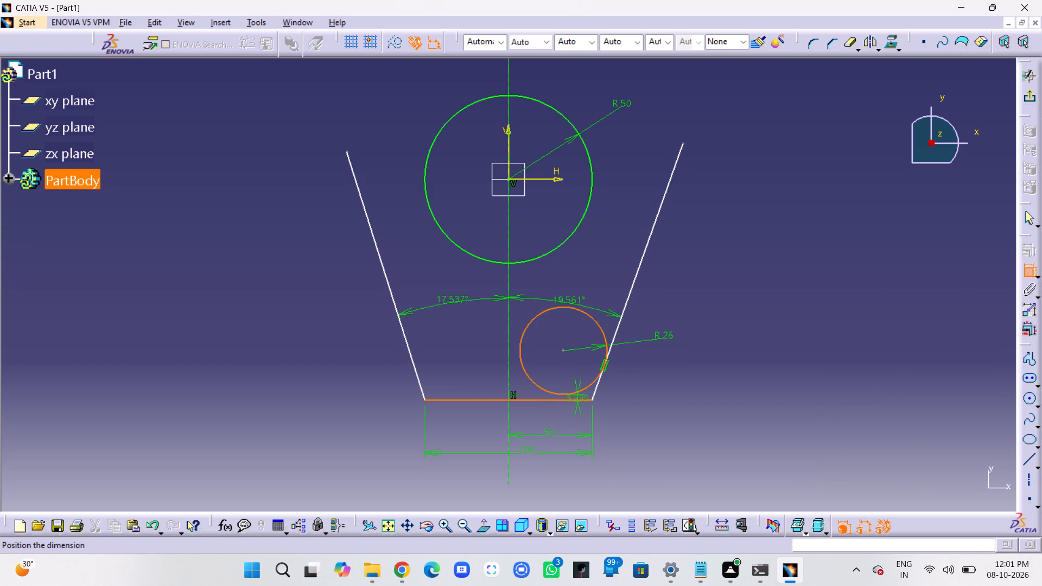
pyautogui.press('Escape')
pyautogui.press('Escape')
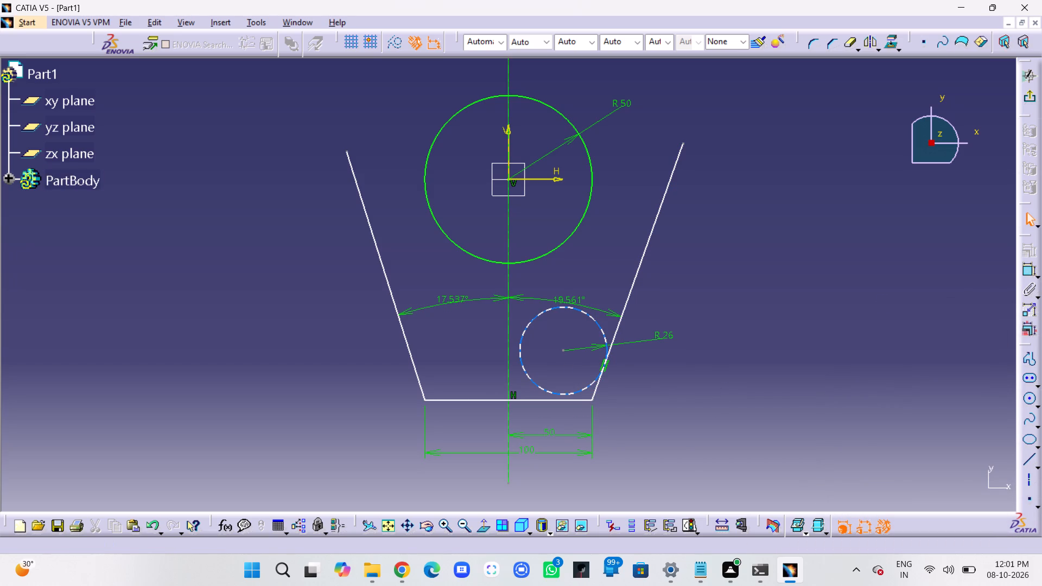
# Apply a tangency constraint between the corner circle and the horizontal base line.
pyautogui.click(568, 393)
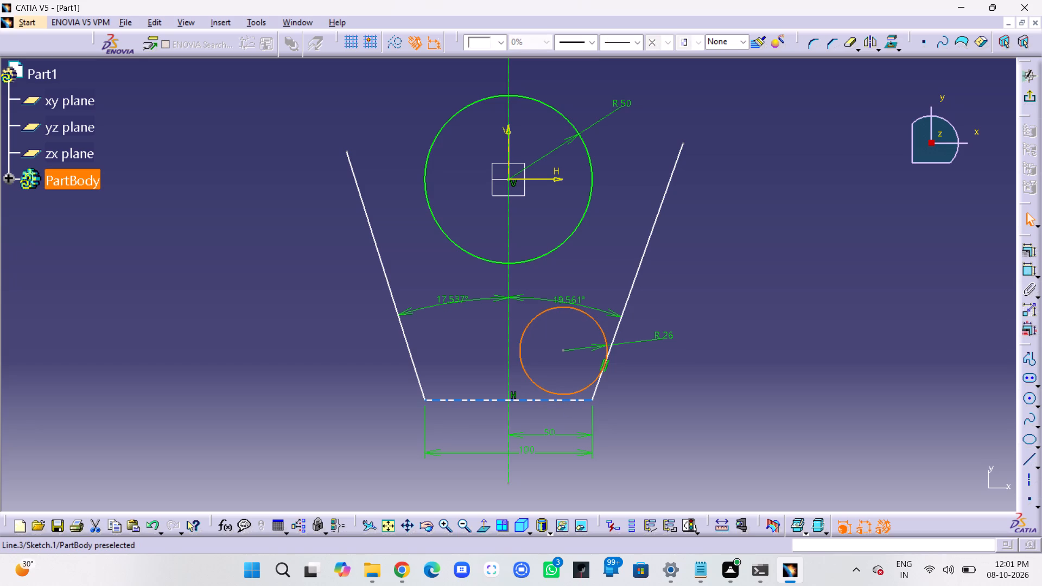
pyautogui.keyDown('ctrl'); pyautogui.click(580, 401); pyautogui.keyUp('ctrl')
pyautogui.click(1030, 256)
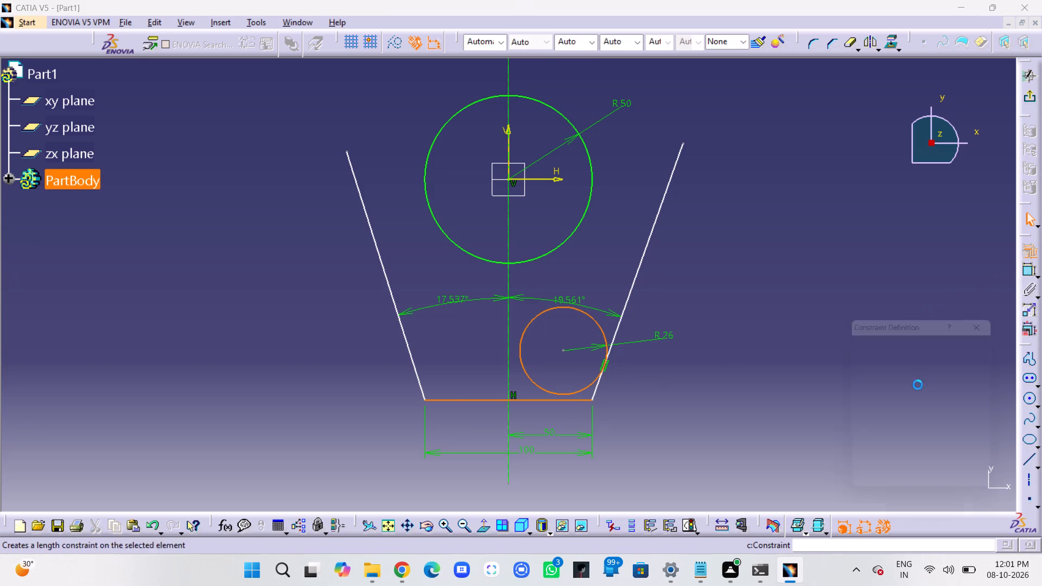
pyautogui.click(941, 393)
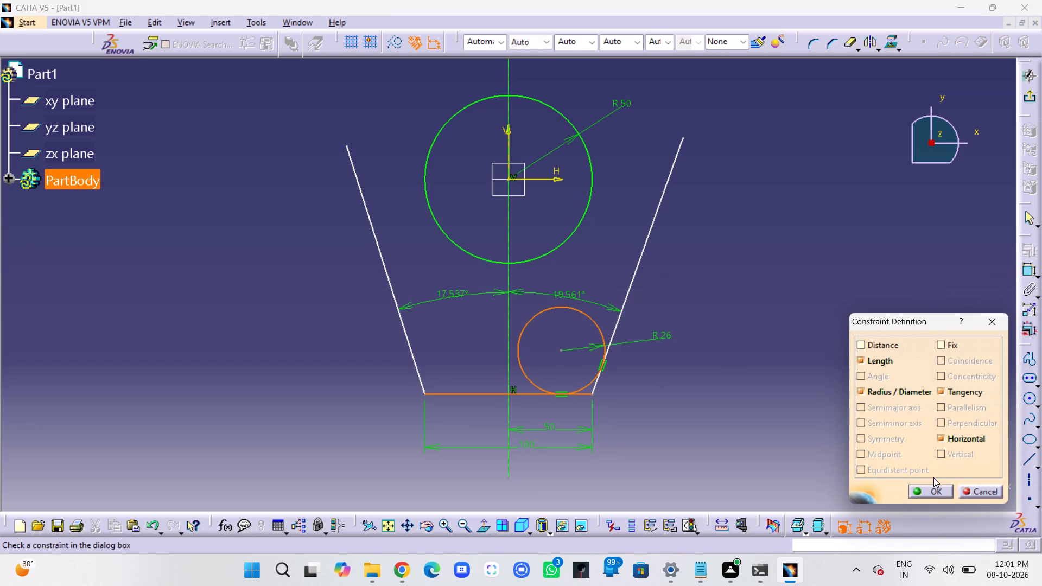
pyautogui.click(931, 494)
pyautogui.click(765, 374)
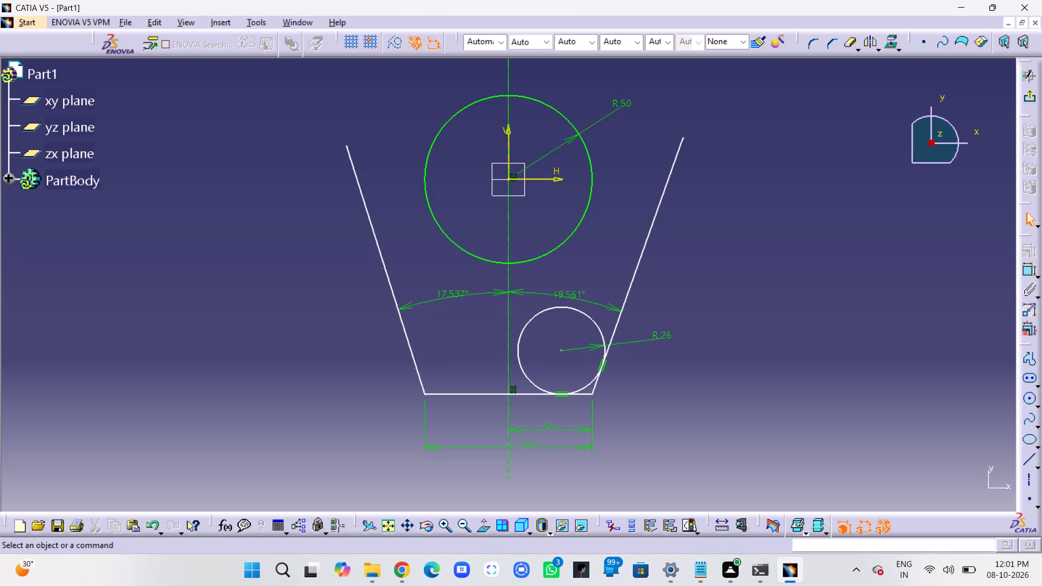
# Set the corner circle's radius to 25 mm.
pyautogui.doubleClick(664, 335)
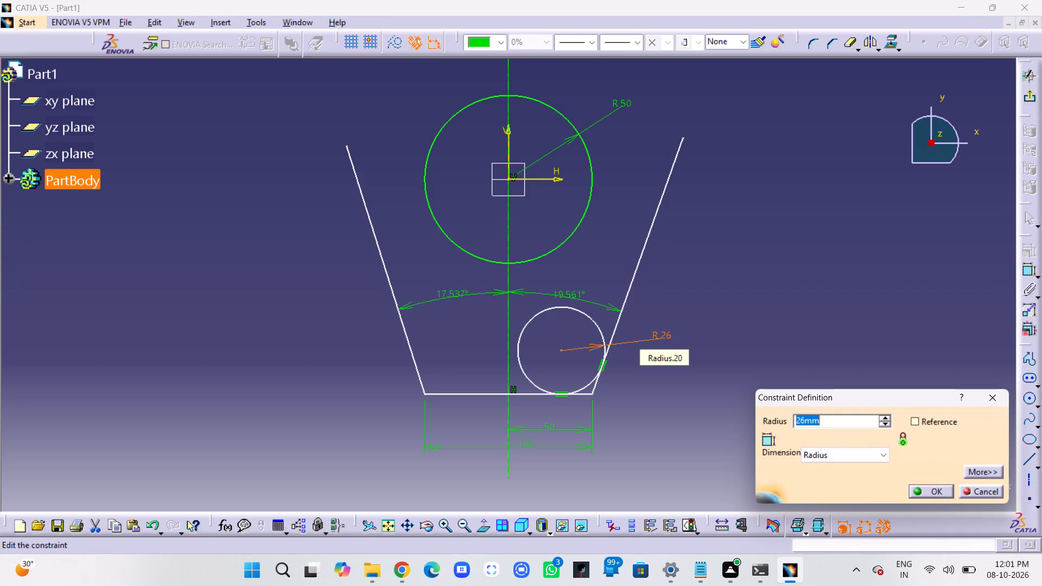
pyautogui.write('25')
pyautogui.press('Return')
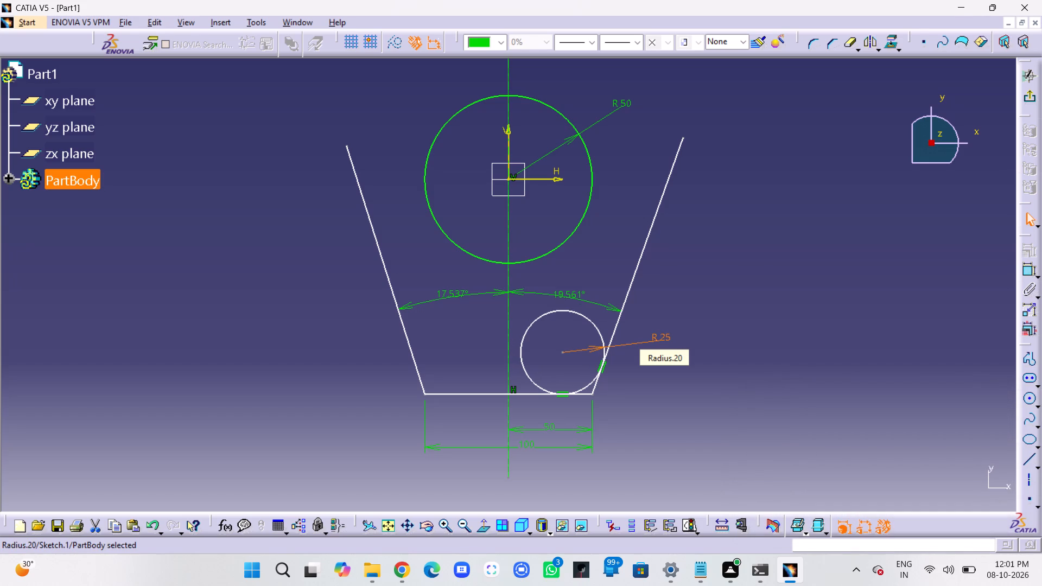
pyautogui.click(739, 329)
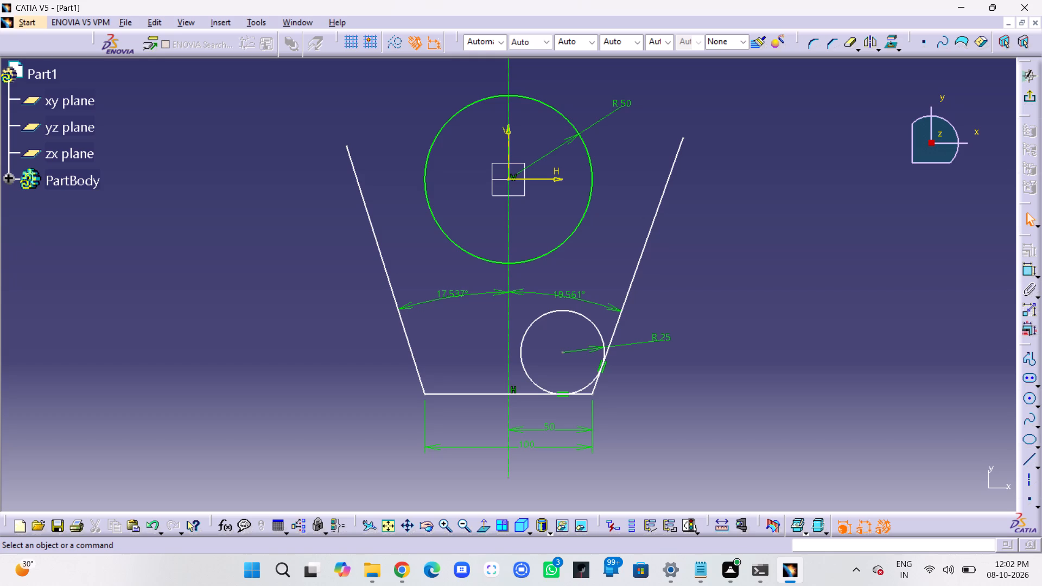
# Start another centre-point circle in the sketch with the Circle tool.
pyautogui.moveTo(767, 305); pyautogui.dragTo(740, 422, button='middle')
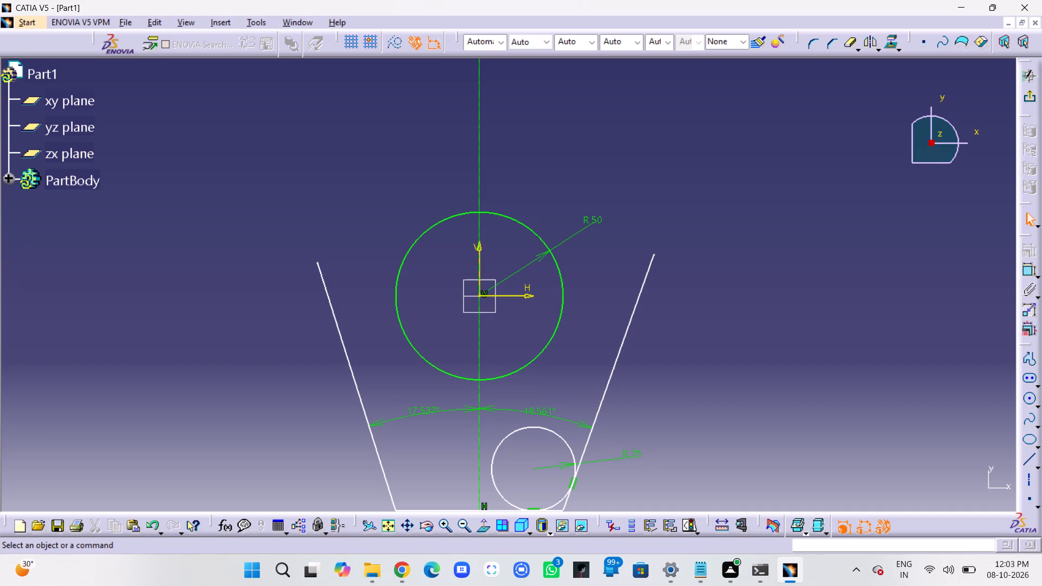
pyautogui.moveTo(841, 332); pyautogui.dragTo(864, 292, button='middle')
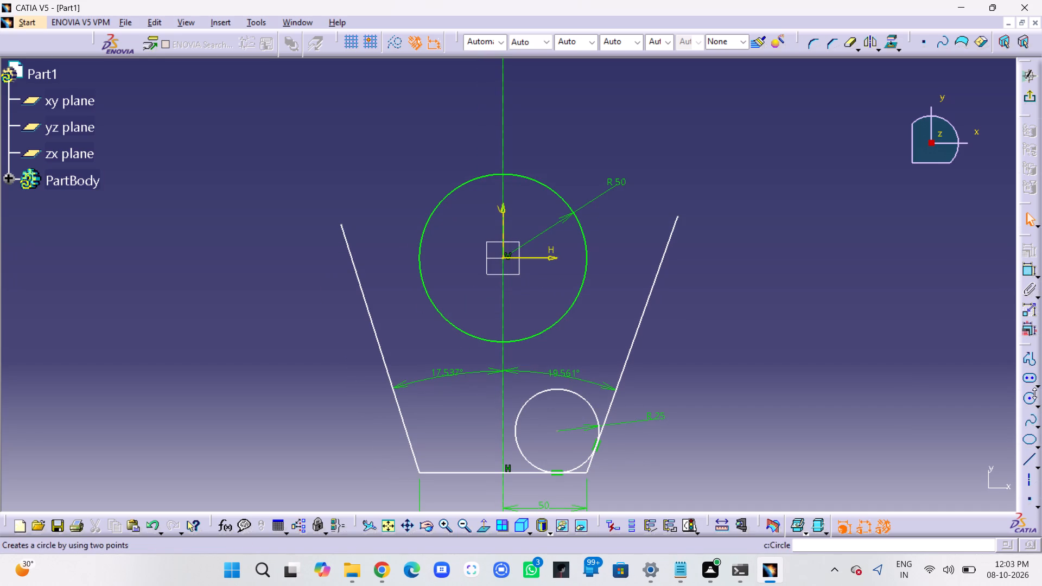
pyautogui.click(1031, 400)
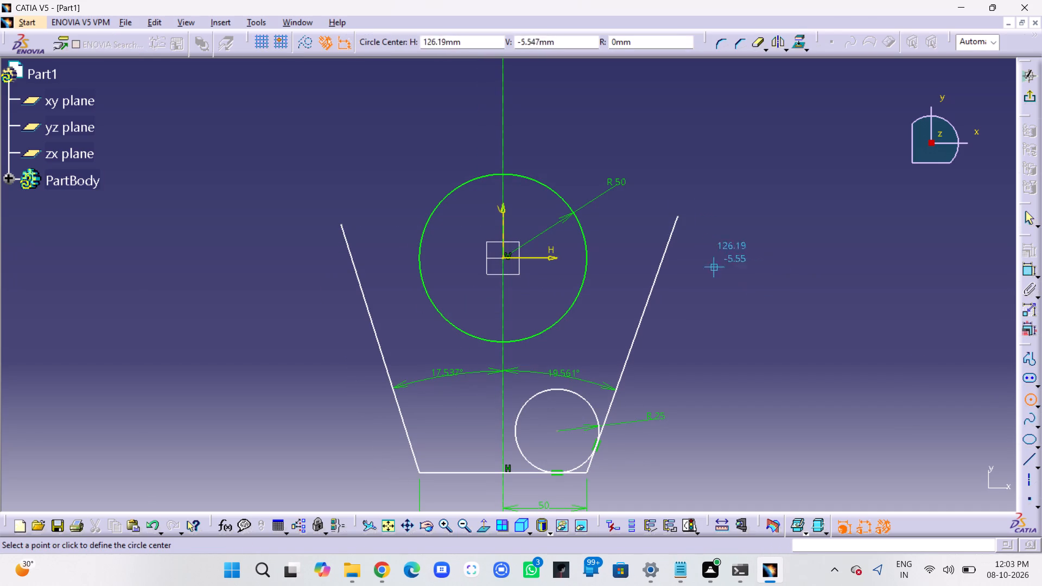
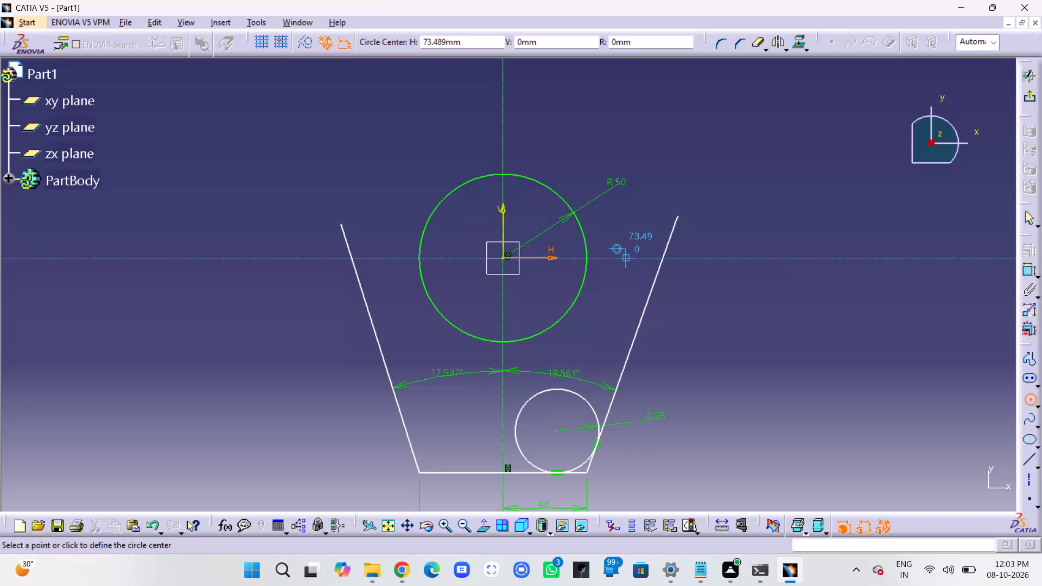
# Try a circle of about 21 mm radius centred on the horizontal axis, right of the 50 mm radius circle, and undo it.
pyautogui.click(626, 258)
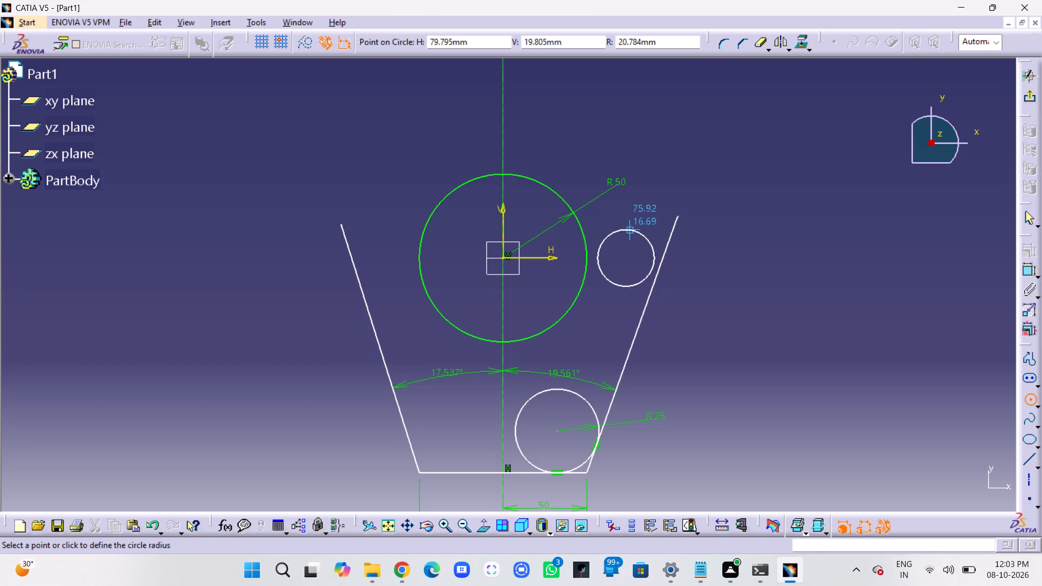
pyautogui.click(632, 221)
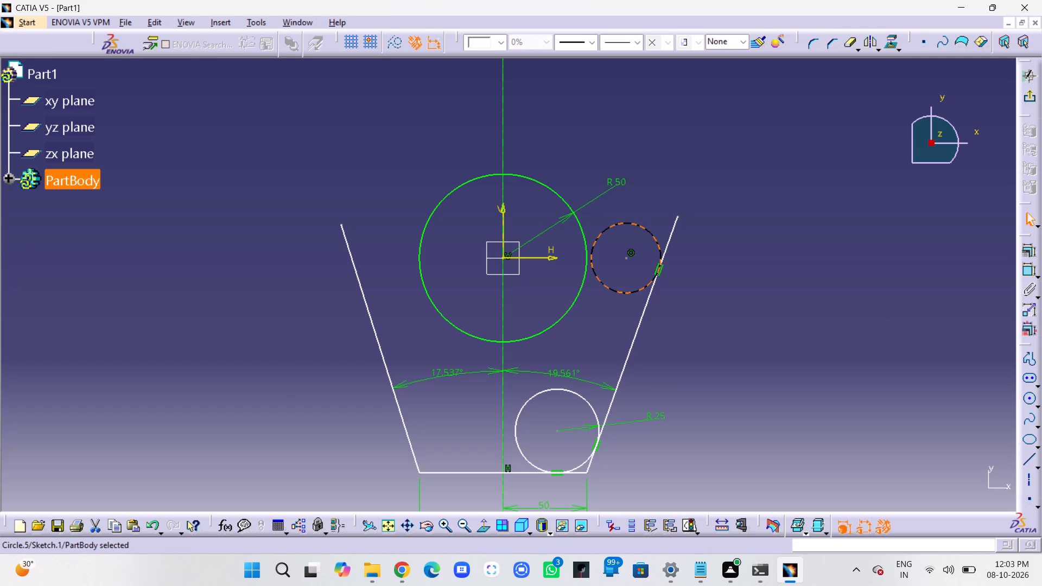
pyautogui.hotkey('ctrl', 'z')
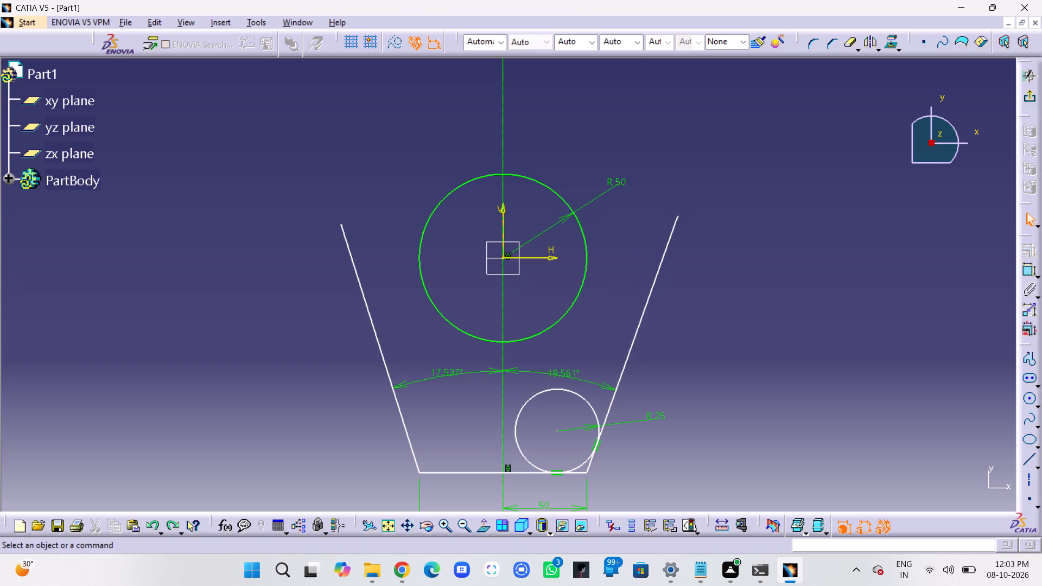
# Sketch a small circle of about 15 mm radius on the horizontal axis, centred about 71 mm right of the origin.
pyautogui.click(1027, 400)
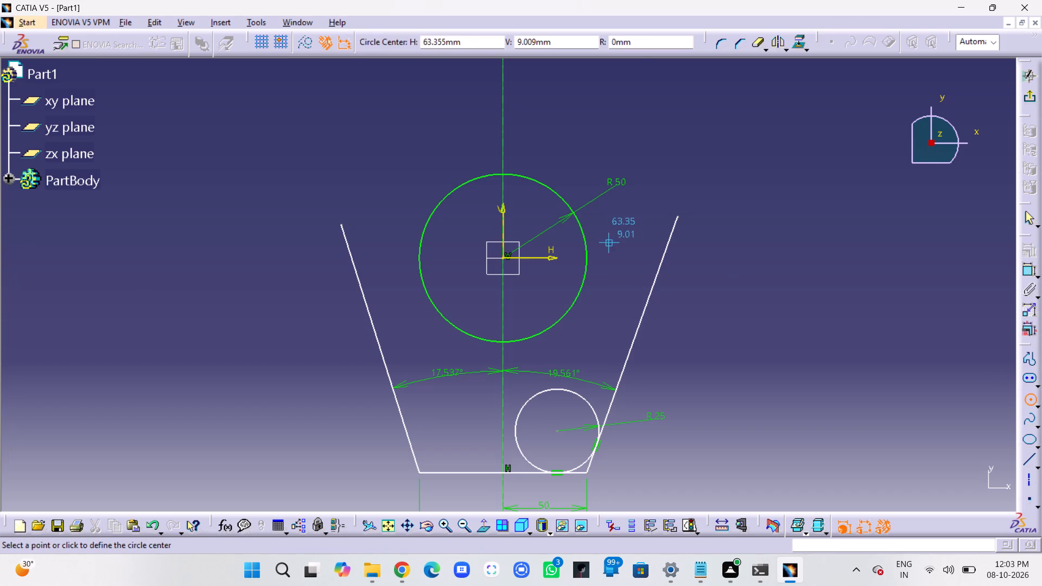
pyautogui.click(622, 257)
pyautogui.click(630, 234)
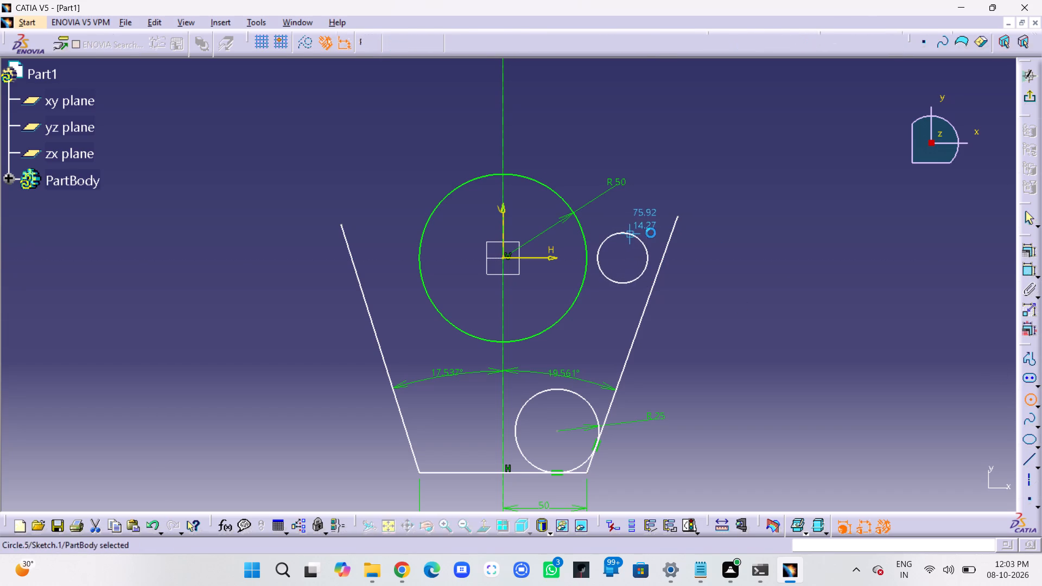
# Dimension the right small circle's radius and set it to 20 mm.
pyautogui.click(1025, 270)
pyautogui.click(742, 228)
pyautogui.doubleClick(747, 225)
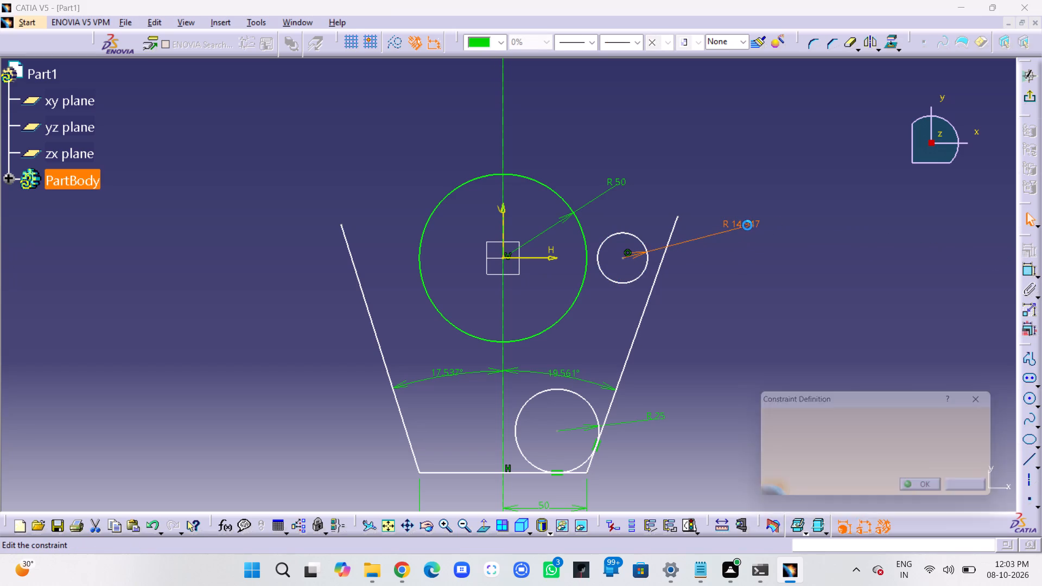
pyautogui.write('20')
pyautogui.press('Return')
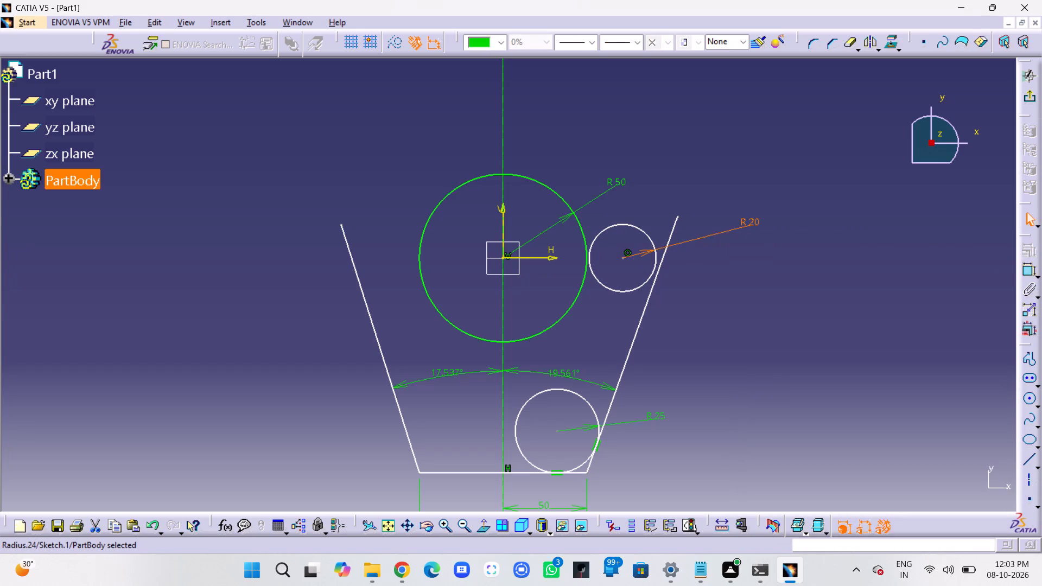
pyautogui.click(888, 230)
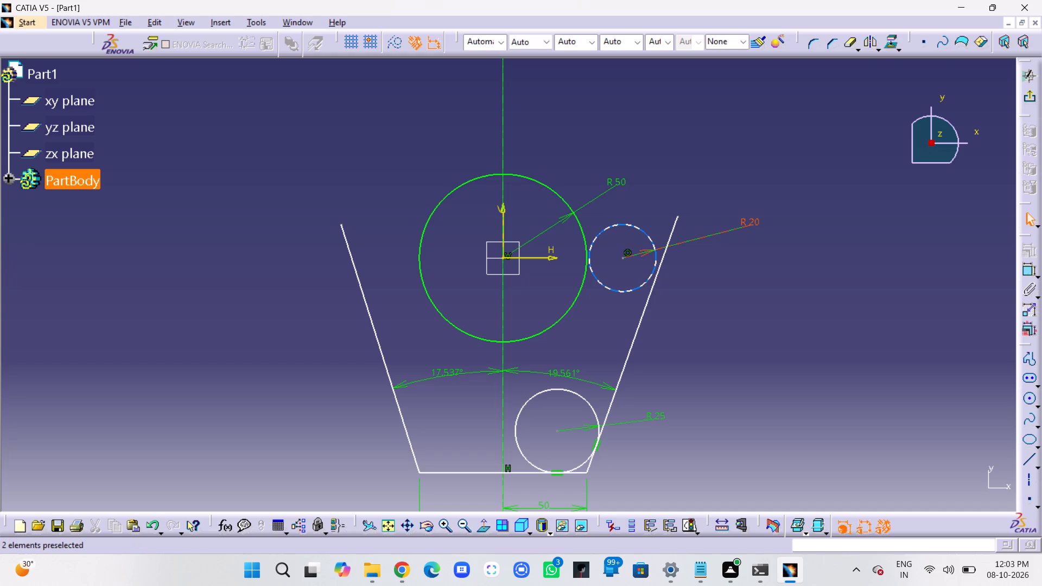
pyautogui.click(768, 297)
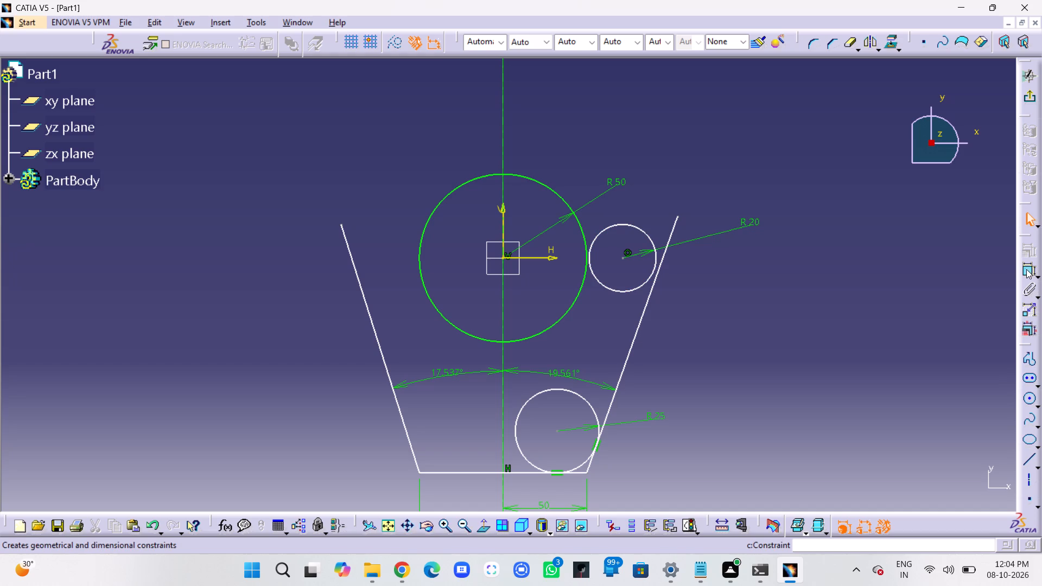
# Sketch a small circle of about 12 mm radius on the horizontal axis, centred about 69 mm left of the origin.
pyautogui.click(1032, 397)
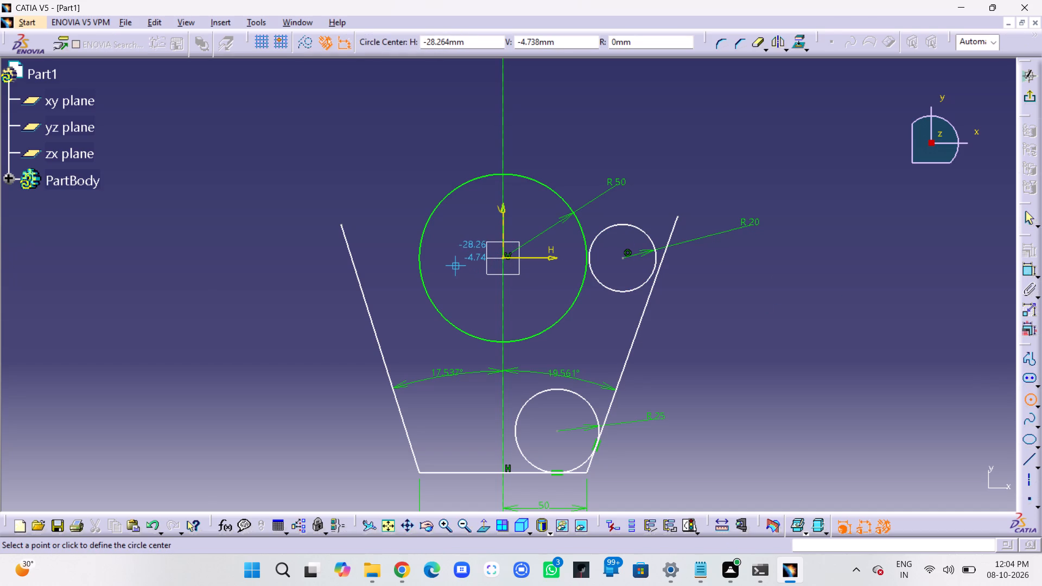
pyautogui.click(387, 257)
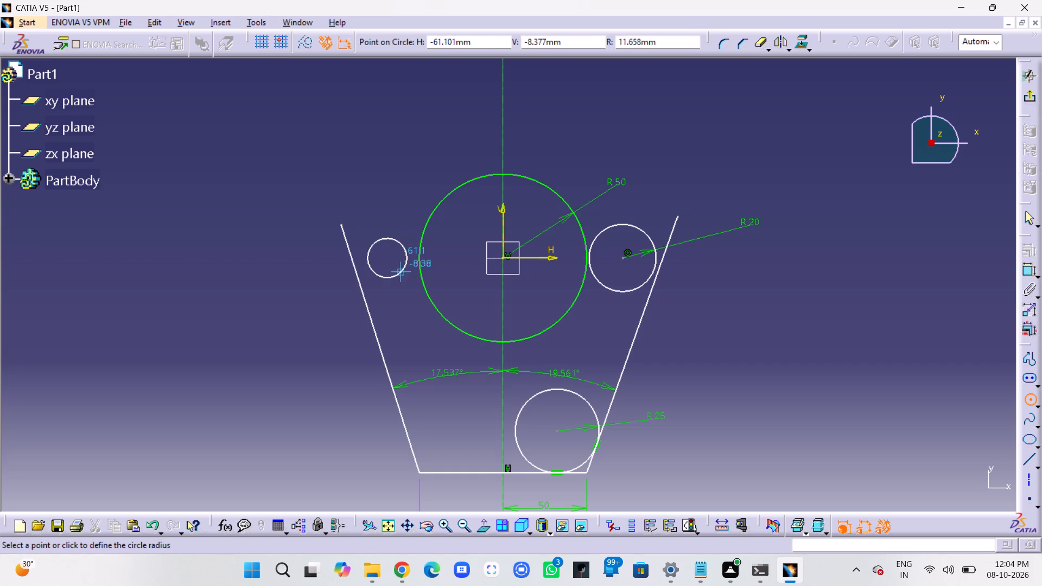
pyautogui.click(401, 272)
# Dimension the left small circle's radius and set it to 20 mm.
pyautogui.click(1027, 271)
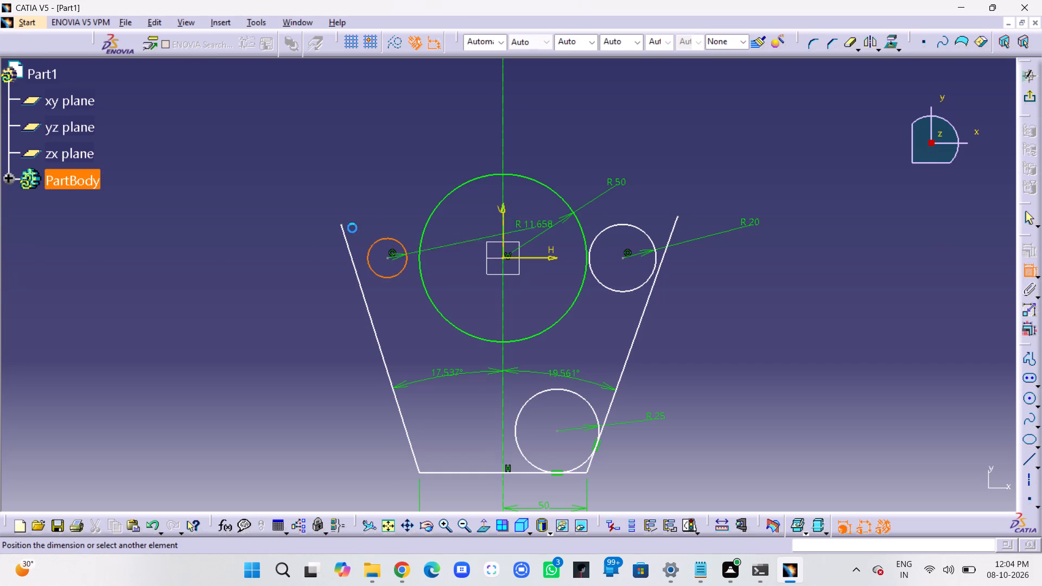
pyautogui.click(268, 239)
pyautogui.doubleClick(284, 234)
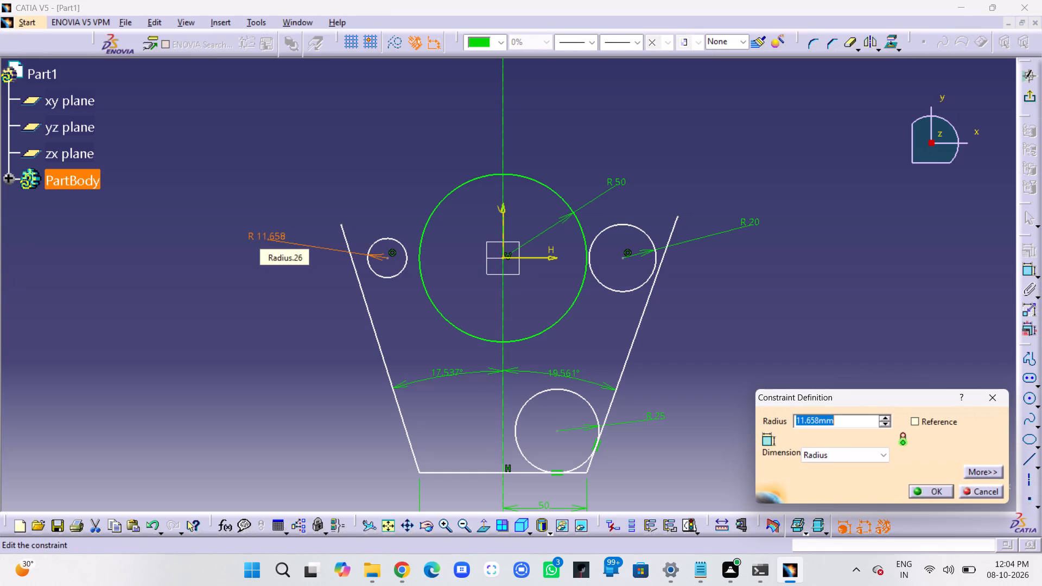
pyautogui.press('2')
pyautogui.press('0')
pyautogui.press('Return')
pyautogui.click(383, 175)
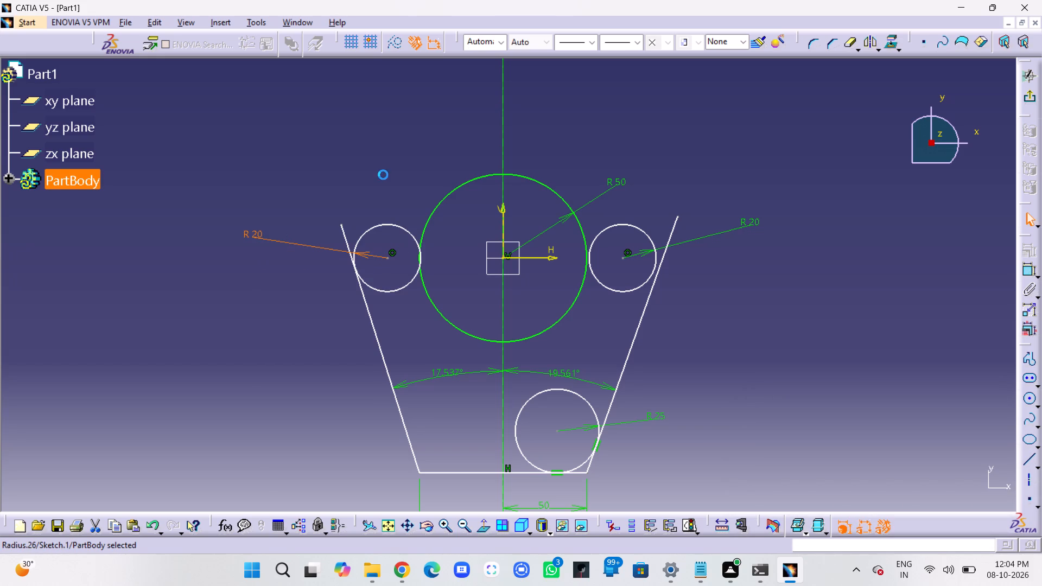
# Dimension the distance from the right small circle's centre to the vertical axis and set it to 70 mm.
pyautogui.click(1030, 275)
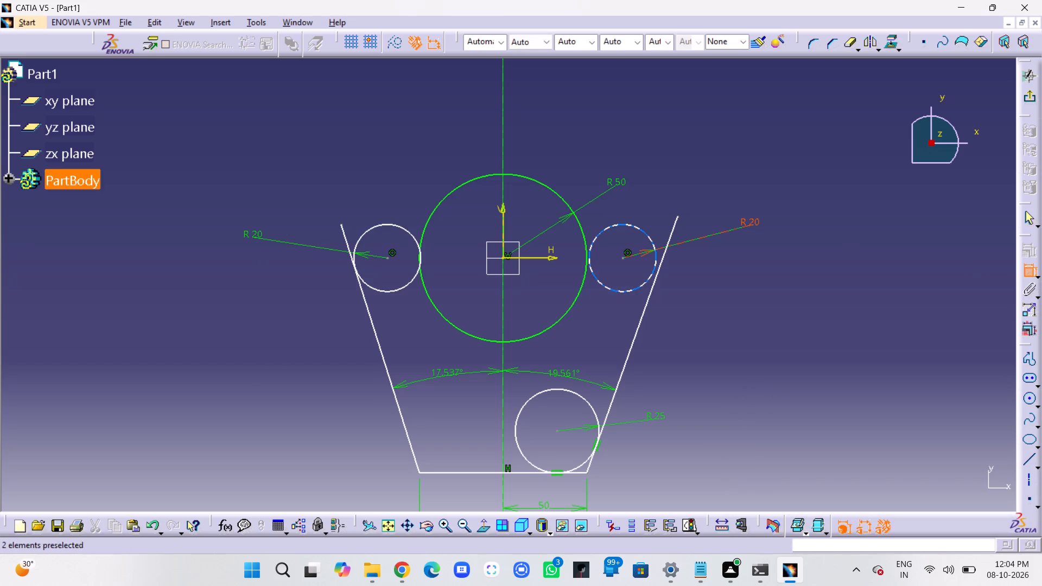
pyautogui.click(624, 258)
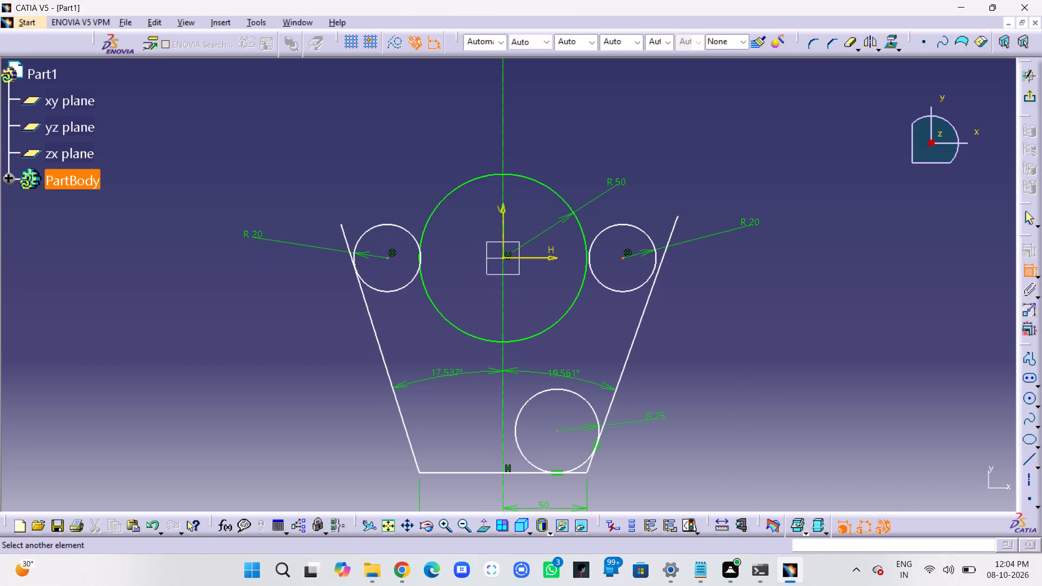
pyautogui.click(503, 247)
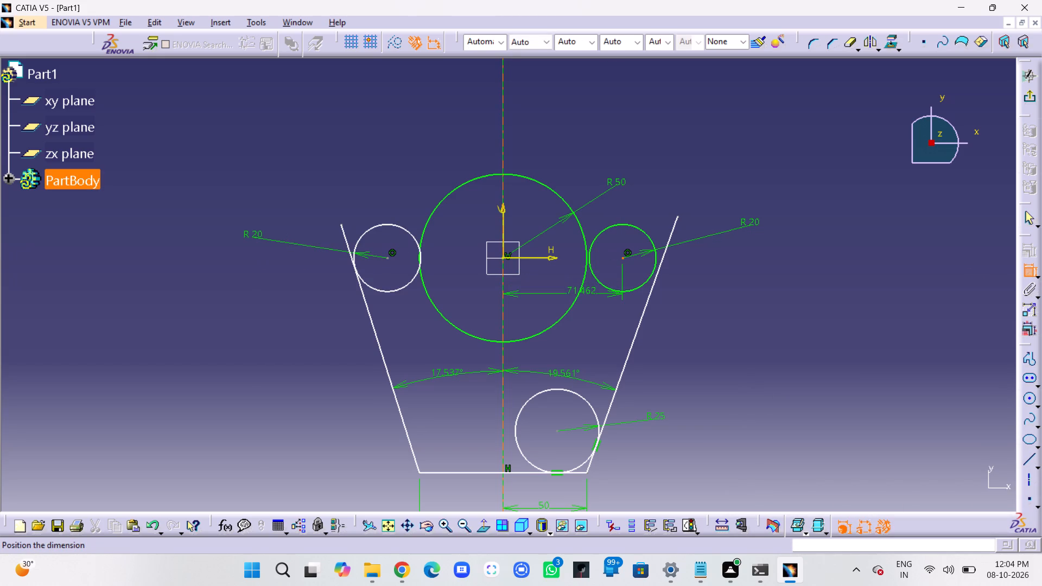
pyautogui.click(575, 299)
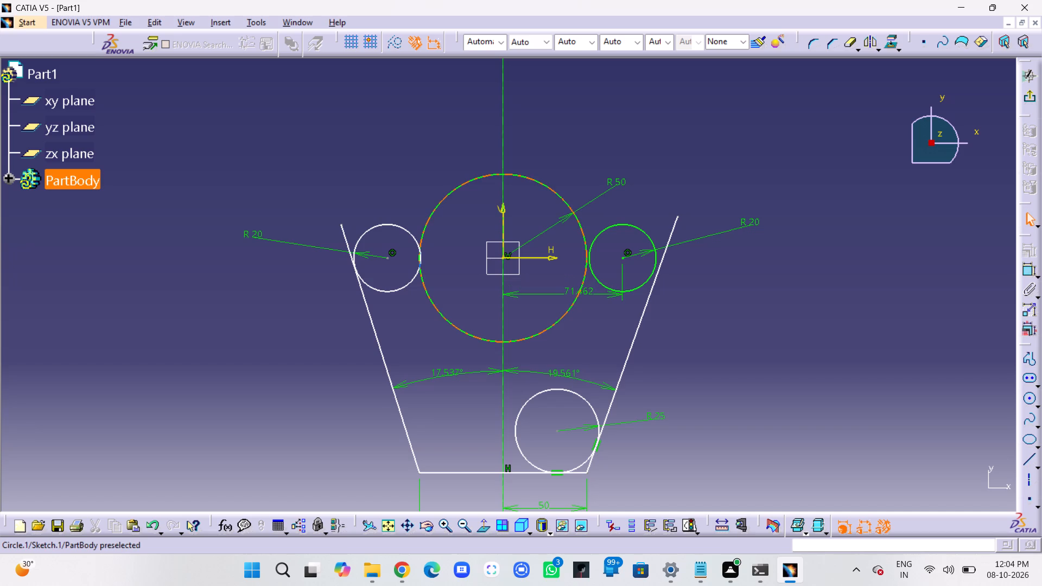
pyautogui.doubleClick(587, 290)
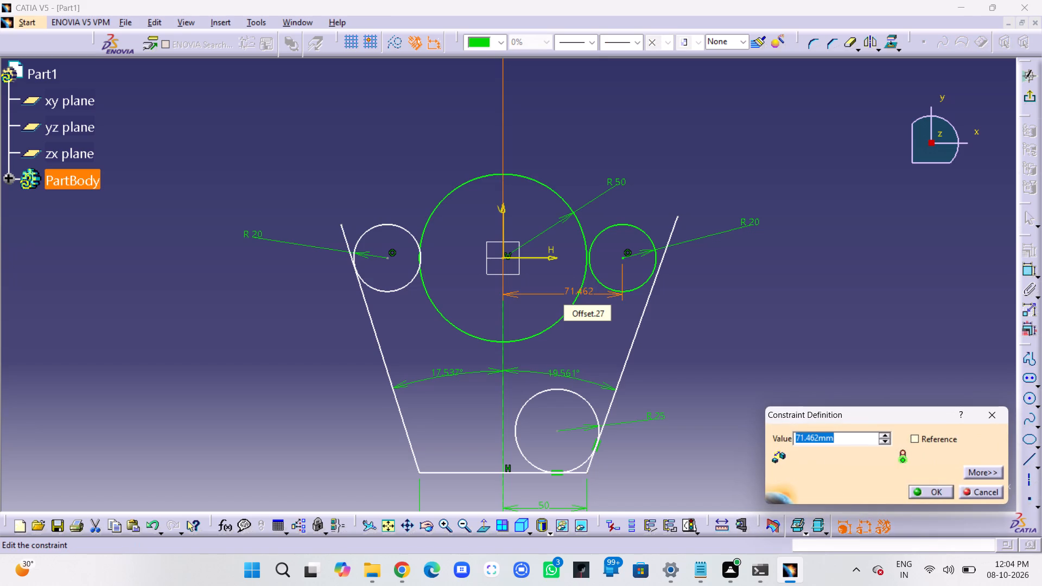
pyautogui.press('7')
pyautogui.press('0')
pyautogui.press('Return')
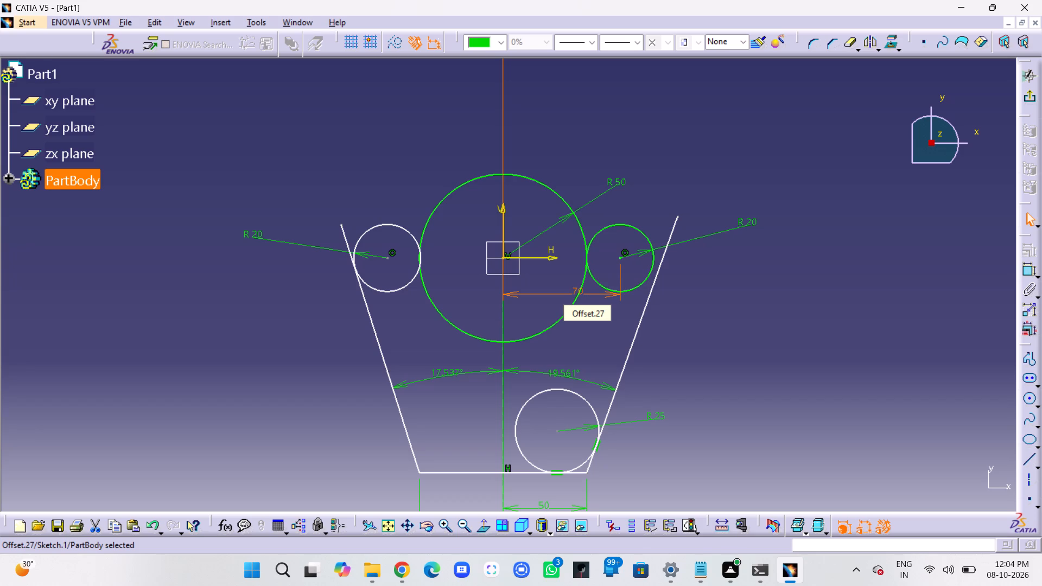
# Dimension the distance from the left small circle's centre to the vertical axis and set it to 70 mm.
pyautogui.click(1025, 270)
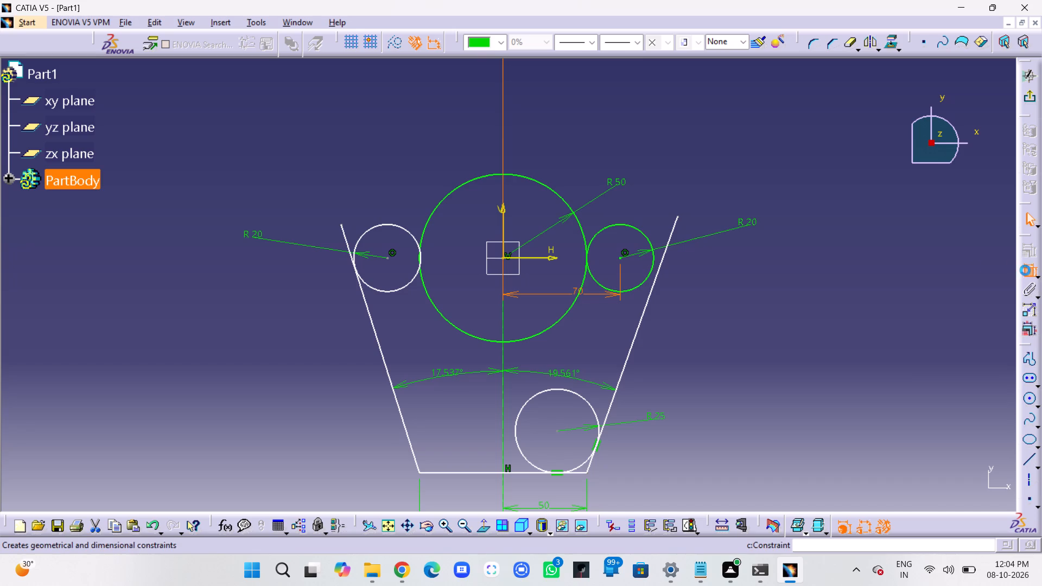
pyautogui.click(505, 234)
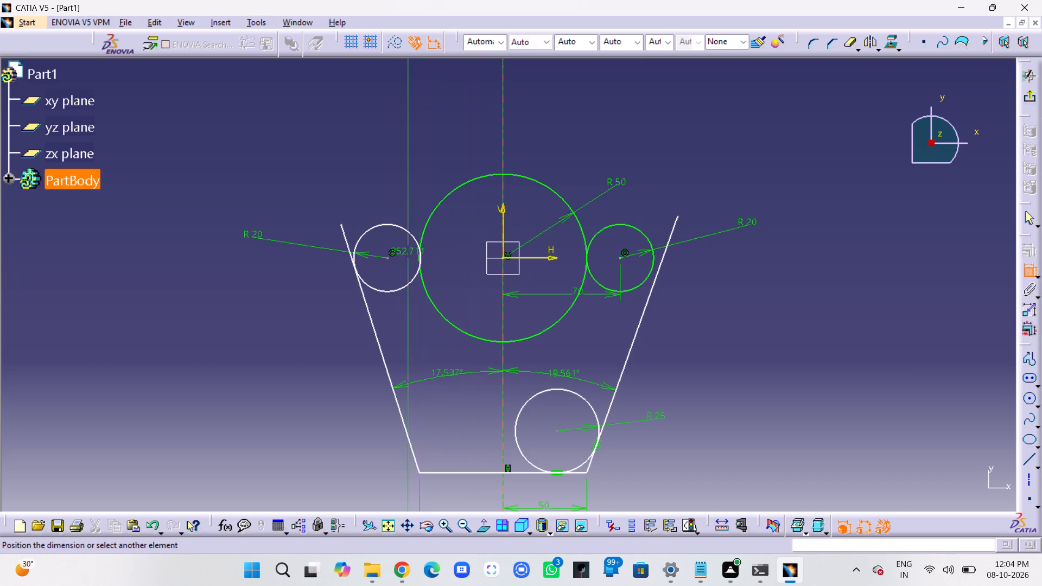
pyautogui.click(388, 257)
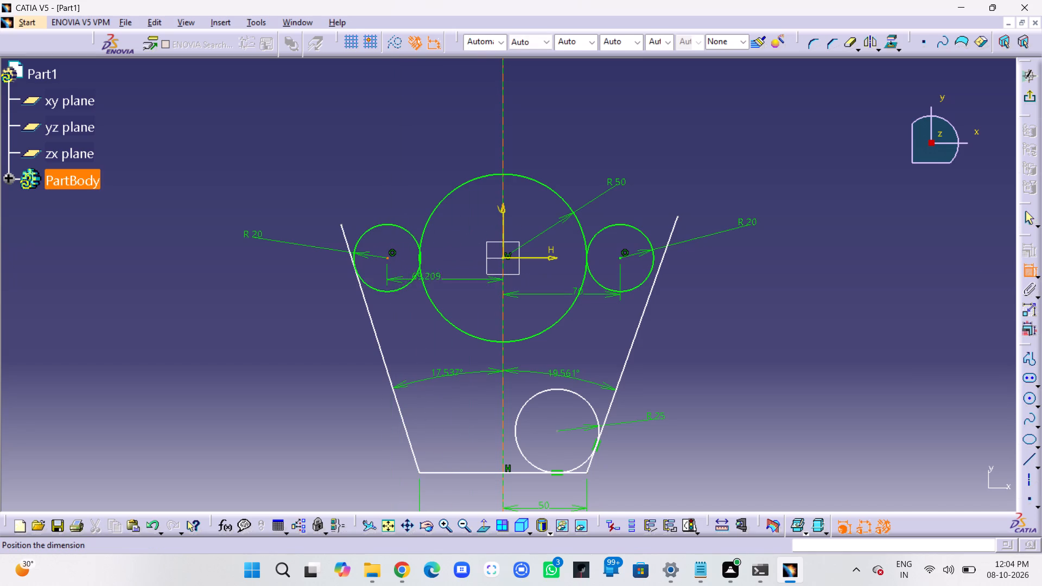
pyautogui.click(442, 295)
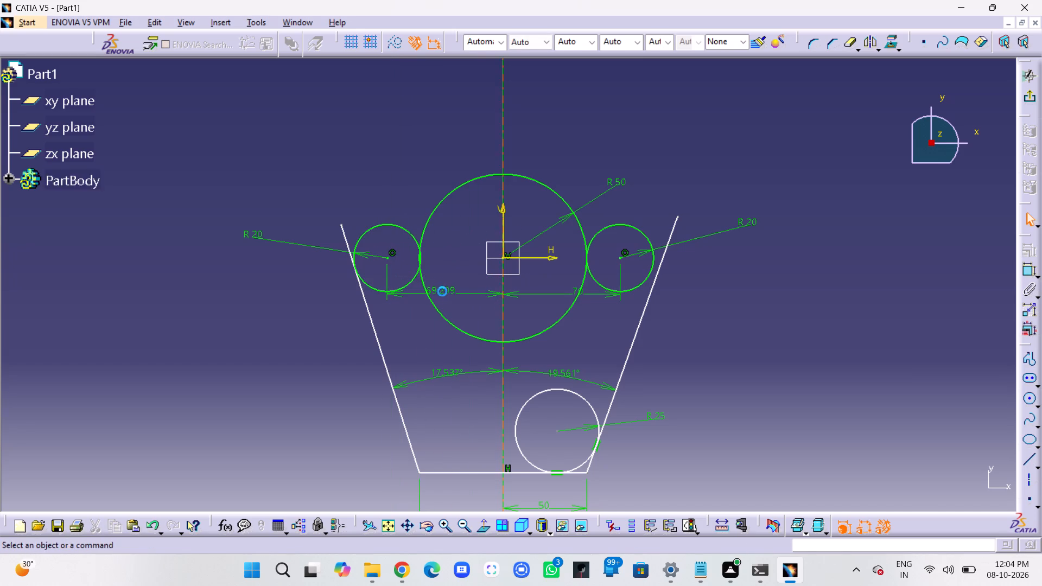
pyautogui.doubleClick(442, 291)
pyautogui.write('70')
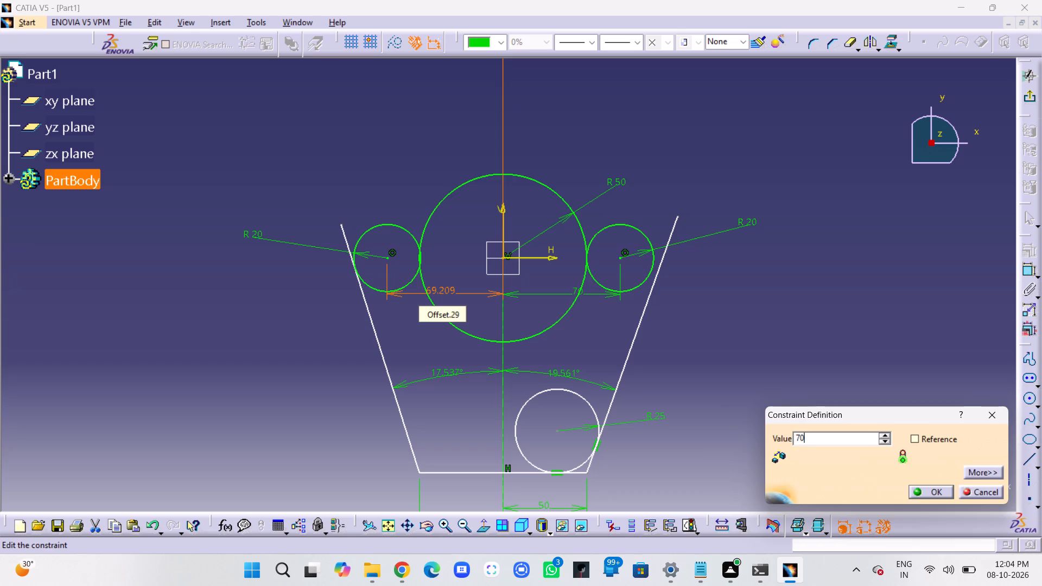
pyautogui.press('Return')
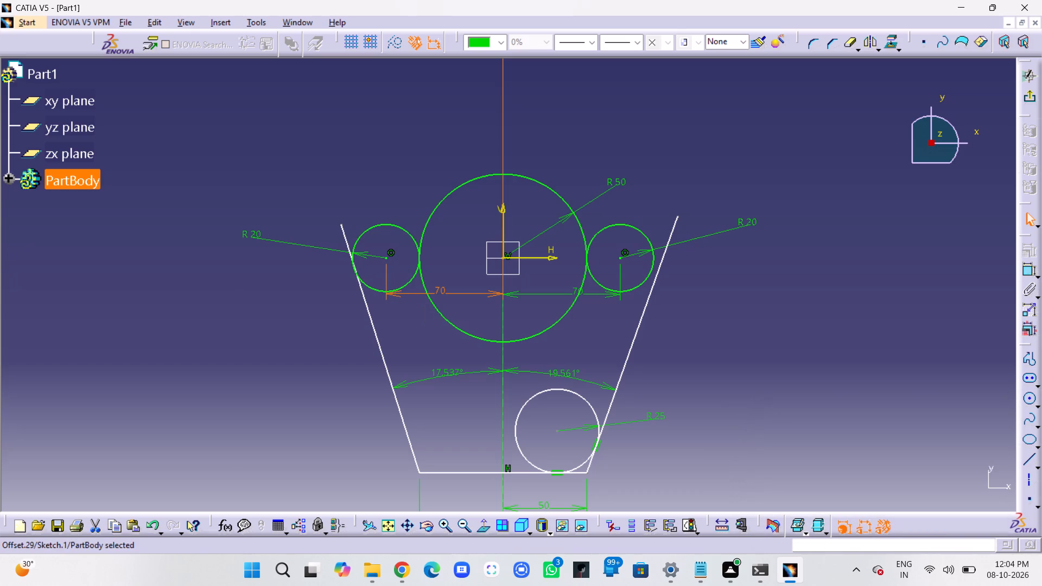
pyautogui.click(848, 289)
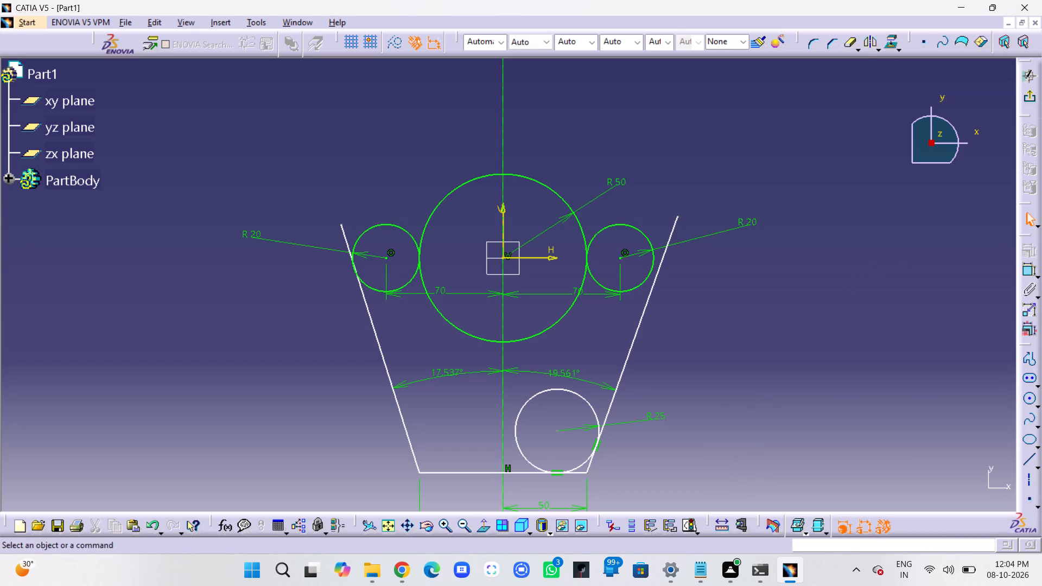
# Quick-trim both upper portions of the 50 mm radius circle, keeping only the lower arc between the small circles.
pyautogui.click(852, 42)
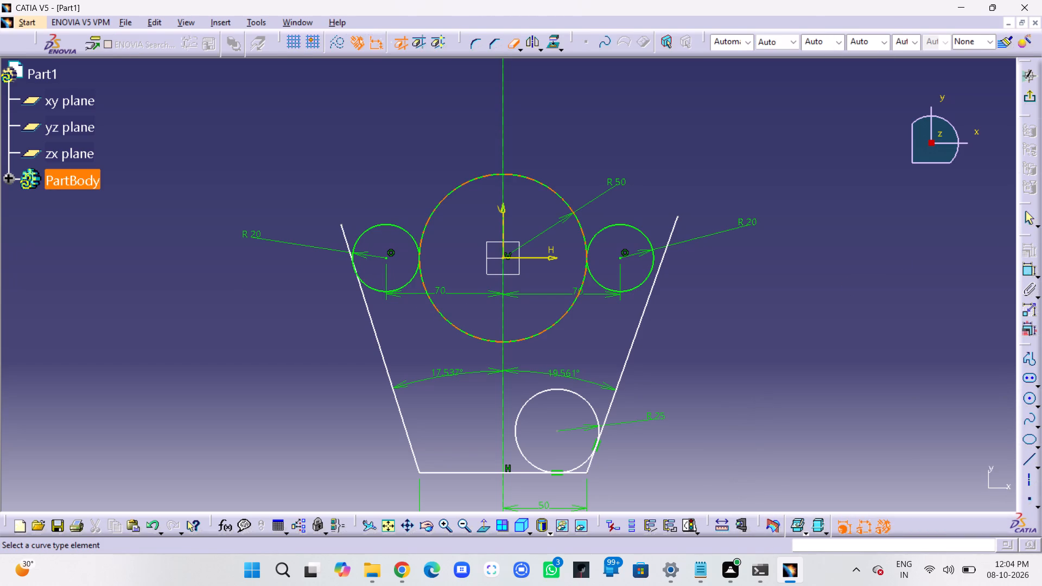
pyautogui.click(518, 175)
pyautogui.click(847, 44)
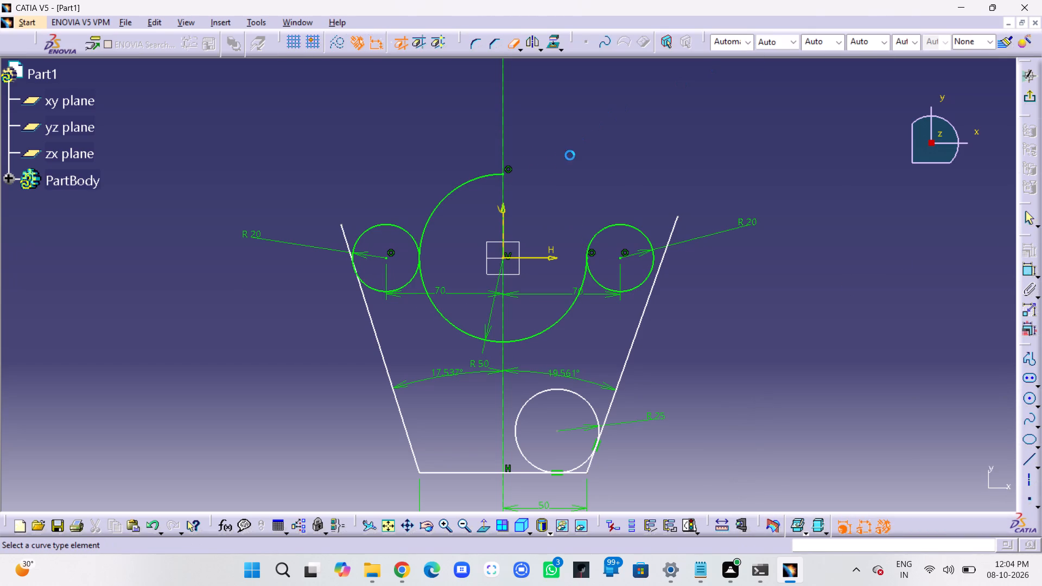
pyautogui.click(479, 179)
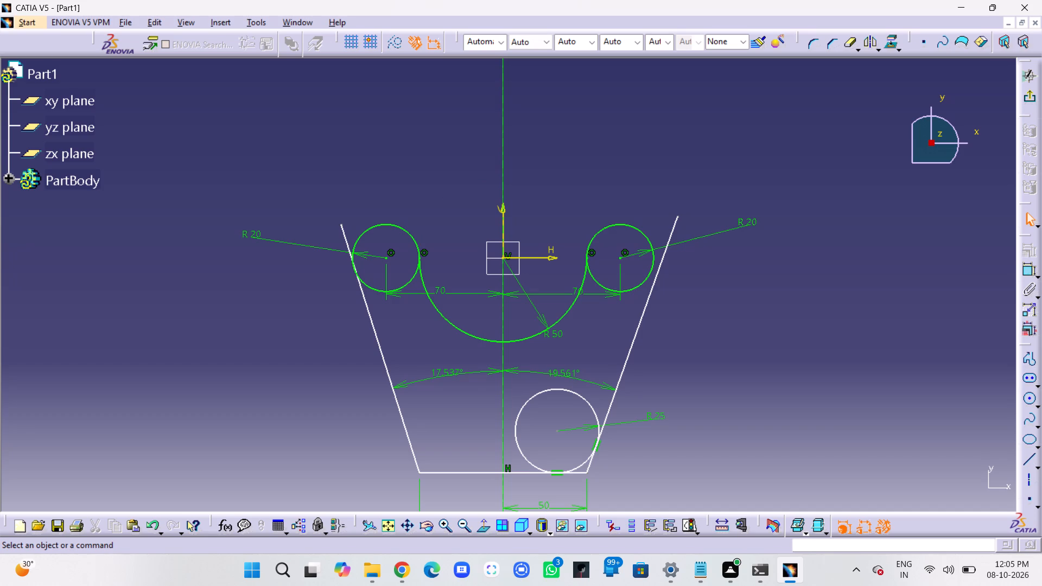
# Apply a tangency constraint between the right slanted line and the right 20 mm radius circle.
pyautogui.click(666, 249)
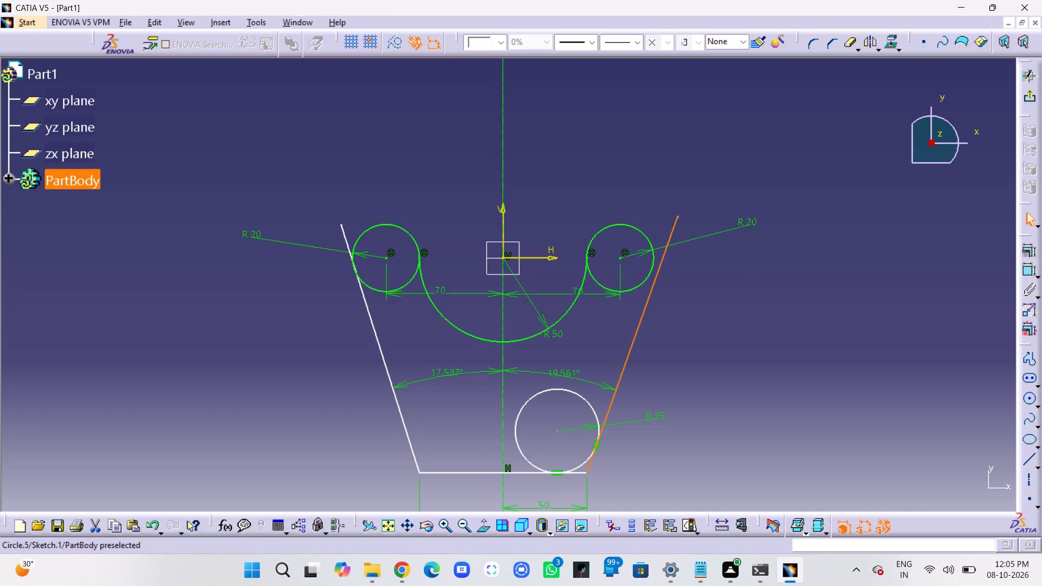
pyautogui.keyDown('ctrl'); pyautogui.click(651, 268); pyautogui.keyUp('ctrl')
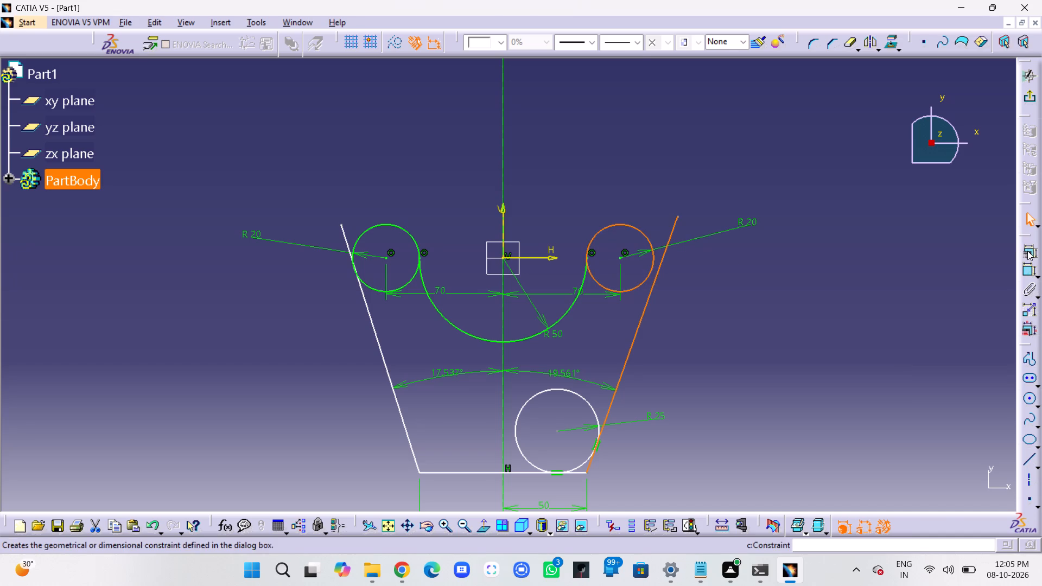
pyautogui.click(1028, 251)
pyautogui.click(942, 393)
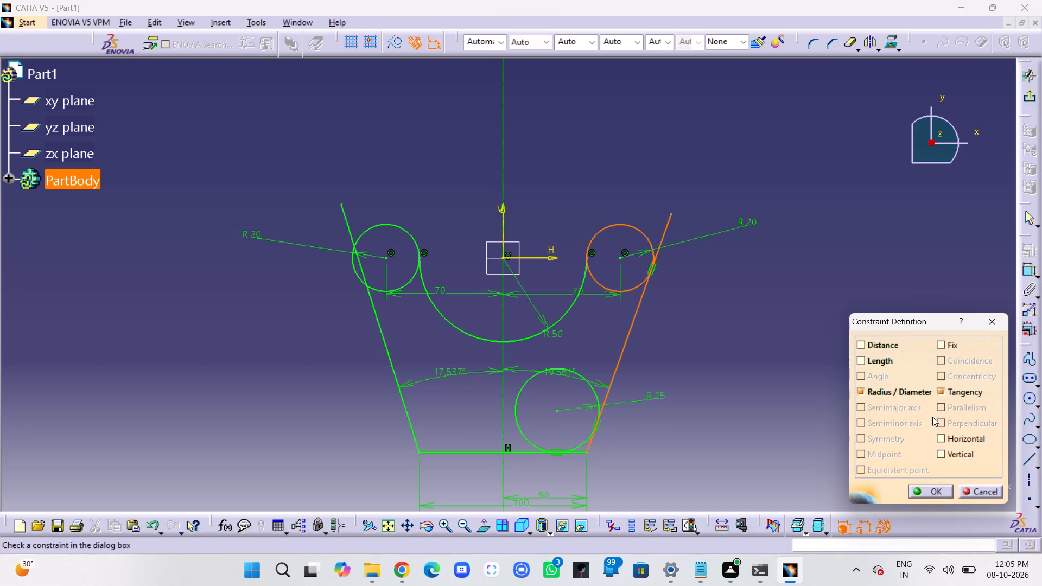
pyautogui.click(923, 491)
pyautogui.click(859, 329)
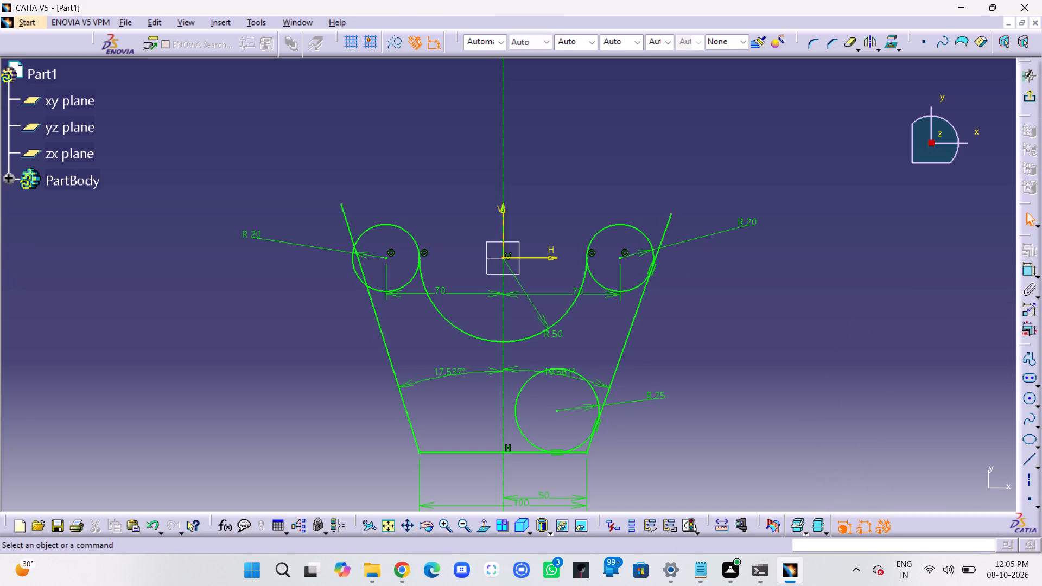
# Delete the angle dimensions between each slanted side line and the vertical axis.
pyautogui.keyDown('ctrl'); pyautogui.click(362, 267); pyautogui.keyUp('ctrl')
pyautogui.press('Escape')
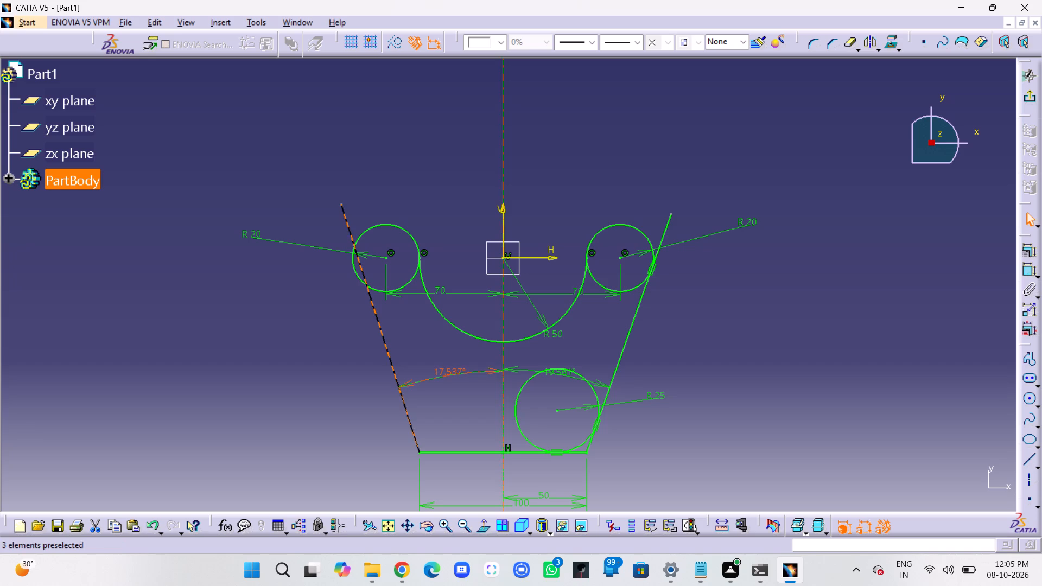
pyautogui.click(444, 367)
pyautogui.press('Delete')
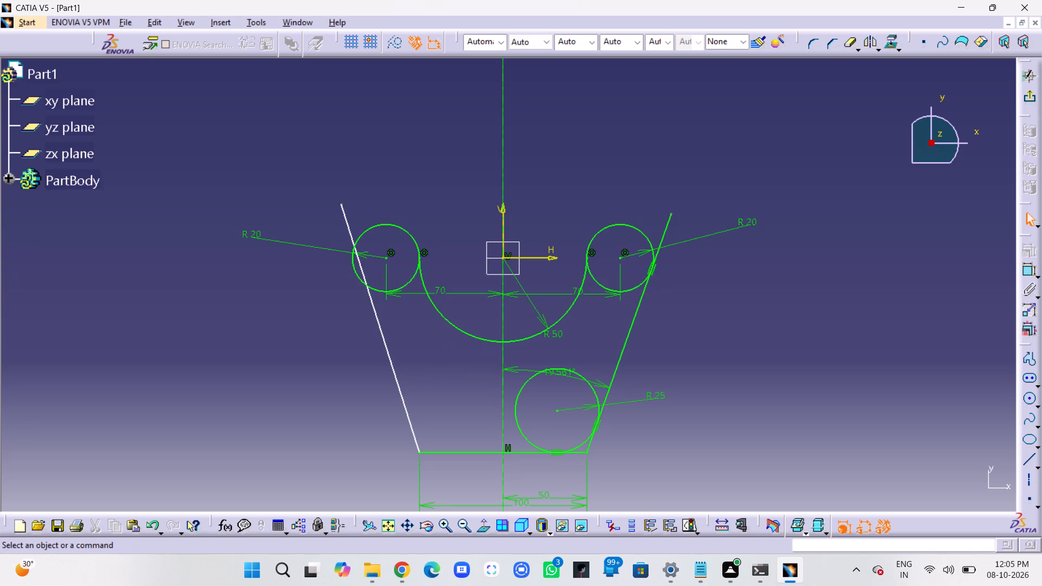
pyautogui.click(529, 372)
pyautogui.press('Delete')
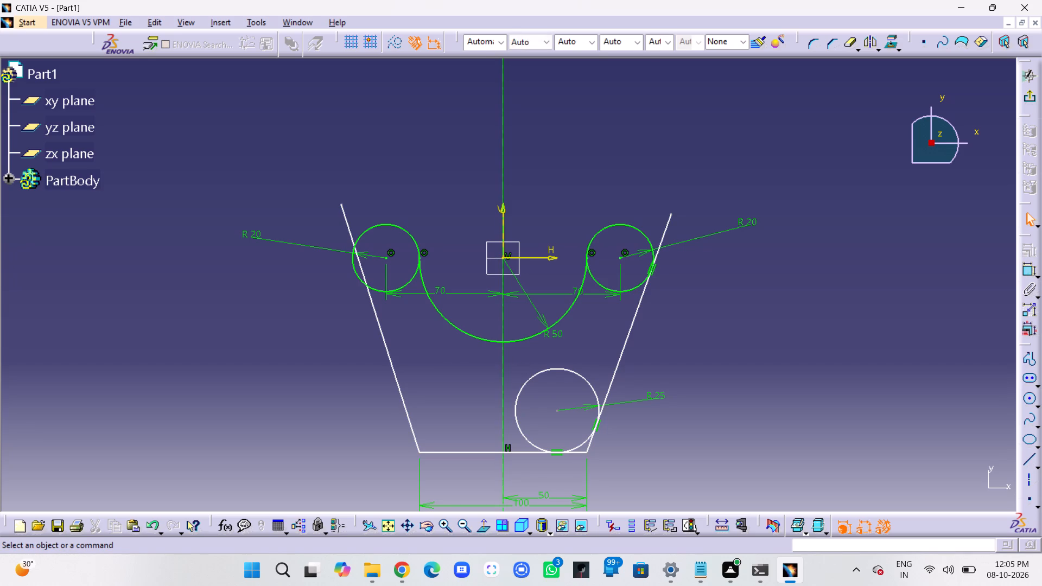
# Apply a tangency constraint between the left slanted line and the left 20 mm radius circle.
pyautogui.click(1026, 270)
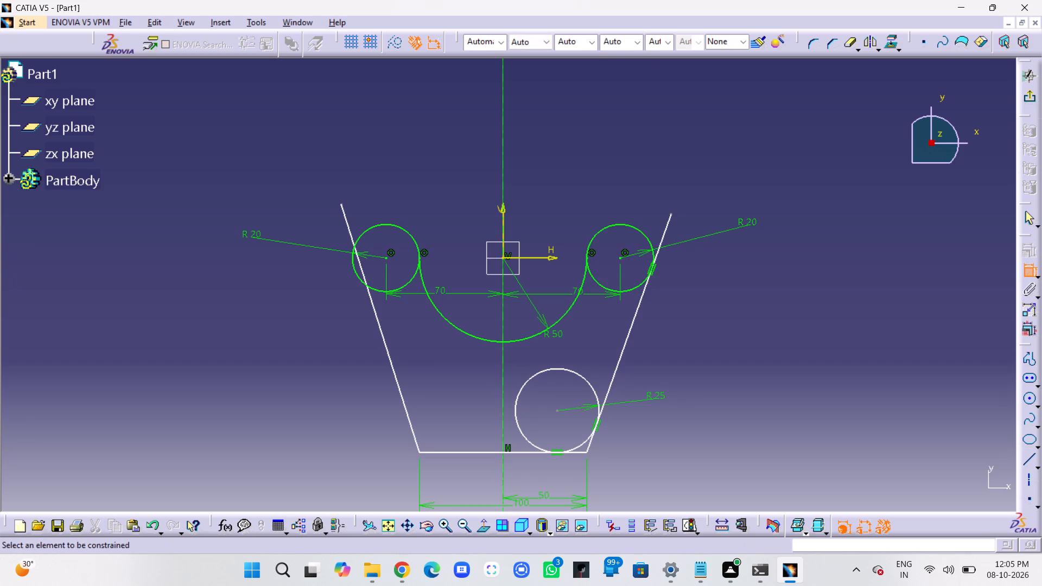
pyautogui.press('Escape')
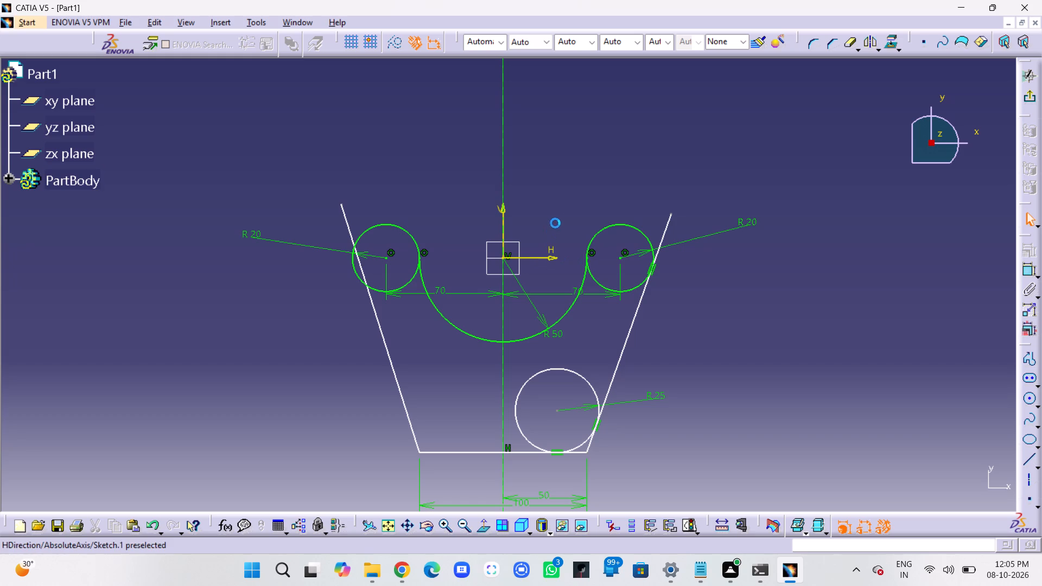
pyautogui.click(349, 230)
pyautogui.keyDown('ctrl'); pyautogui.click(356, 238); pyautogui.keyUp('ctrl')
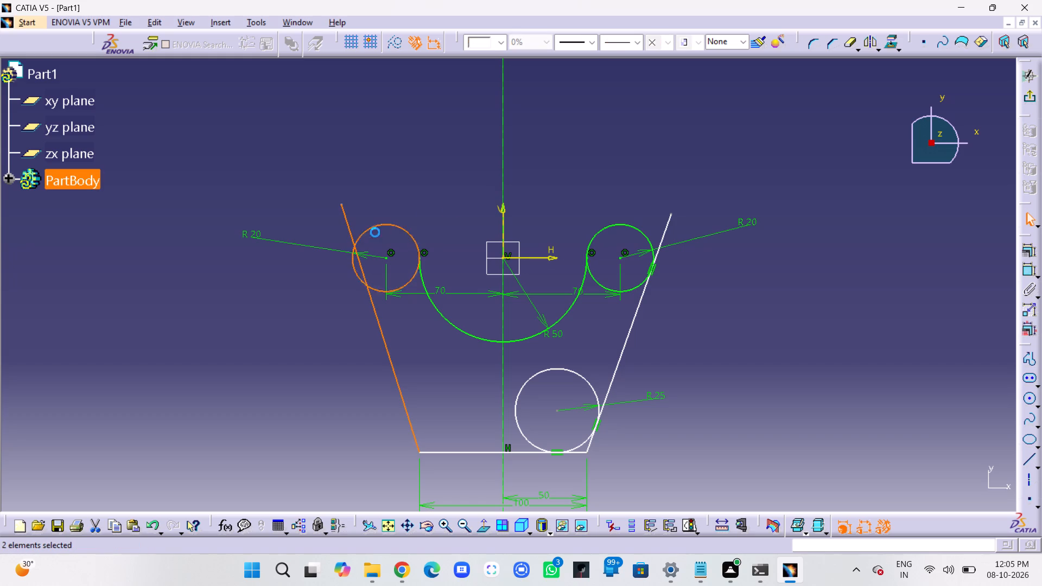
pyautogui.click(1025, 252)
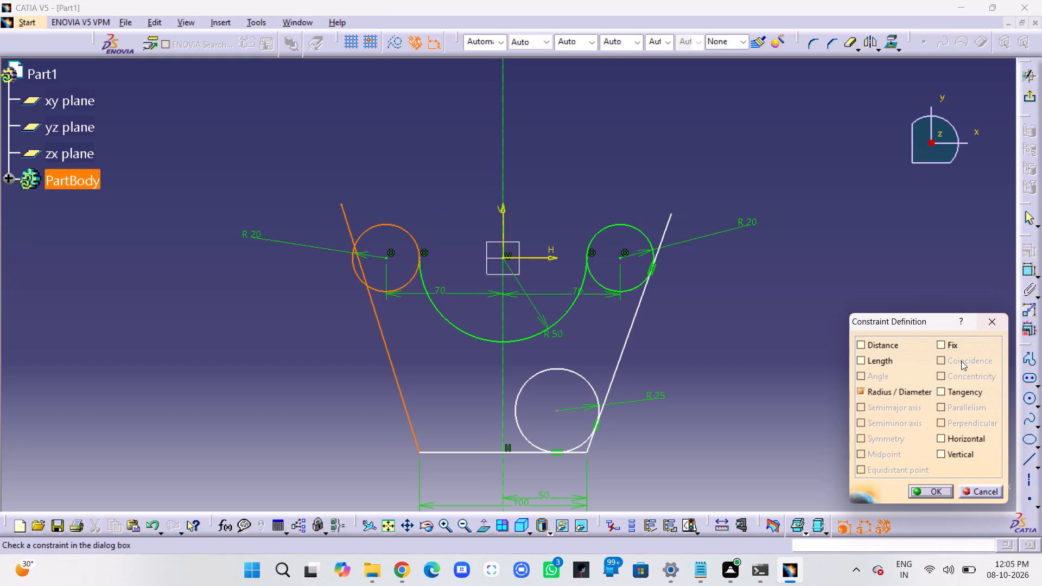
pyautogui.click(941, 389)
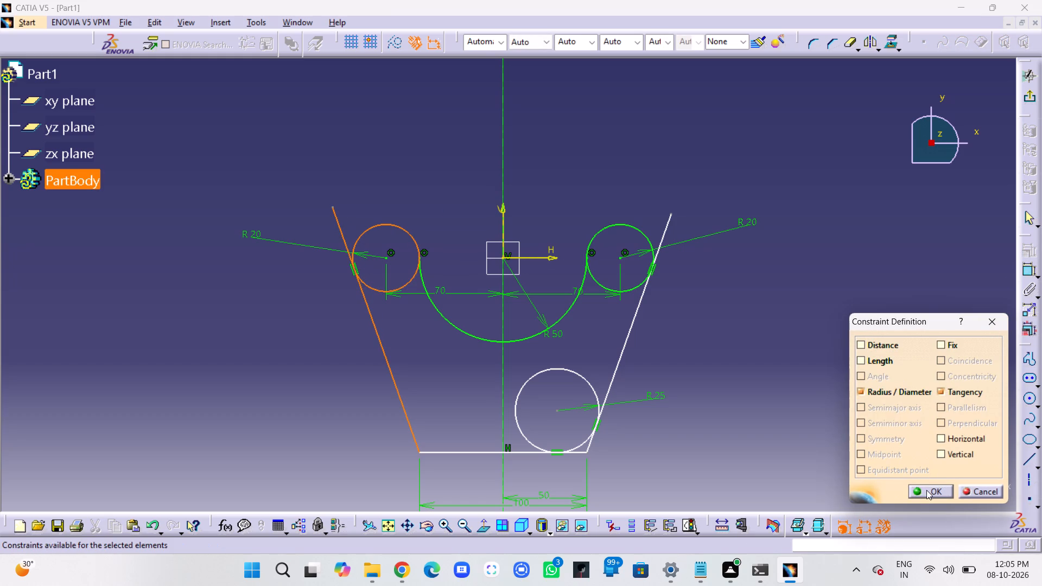
pyautogui.click(926, 490)
pyautogui.click(876, 362)
# Quick-trim the upper ends of both slanted lines where they extend past the 20 mm radius circles.
pyautogui.moveTo(815, 292); pyautogui.dragTo(820, 269, button='middle')
pyautogui.rightClick(821, 254)
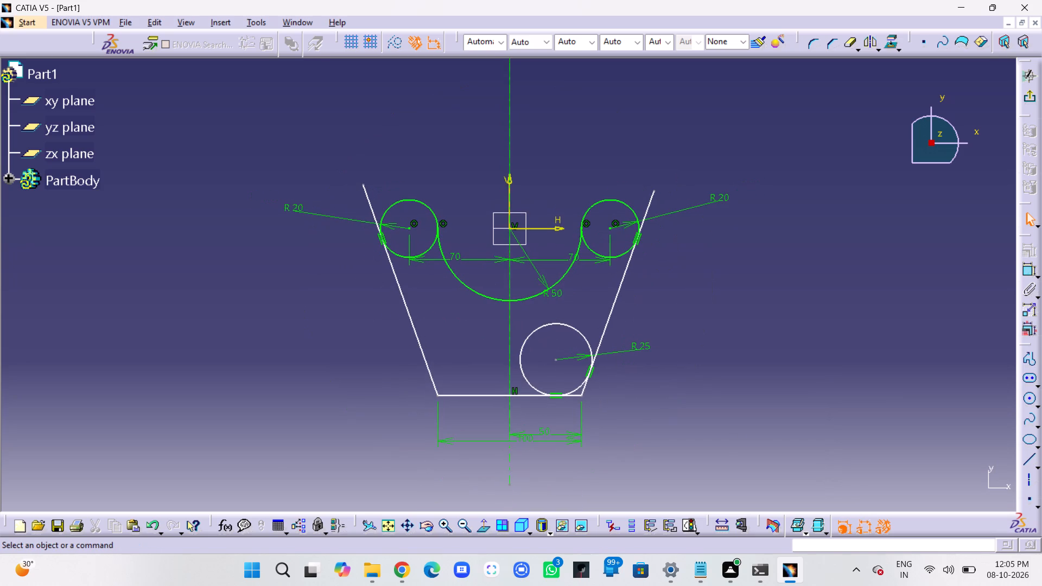
pyautogui.click(848, 45)
pyautogui.click(654, 199)
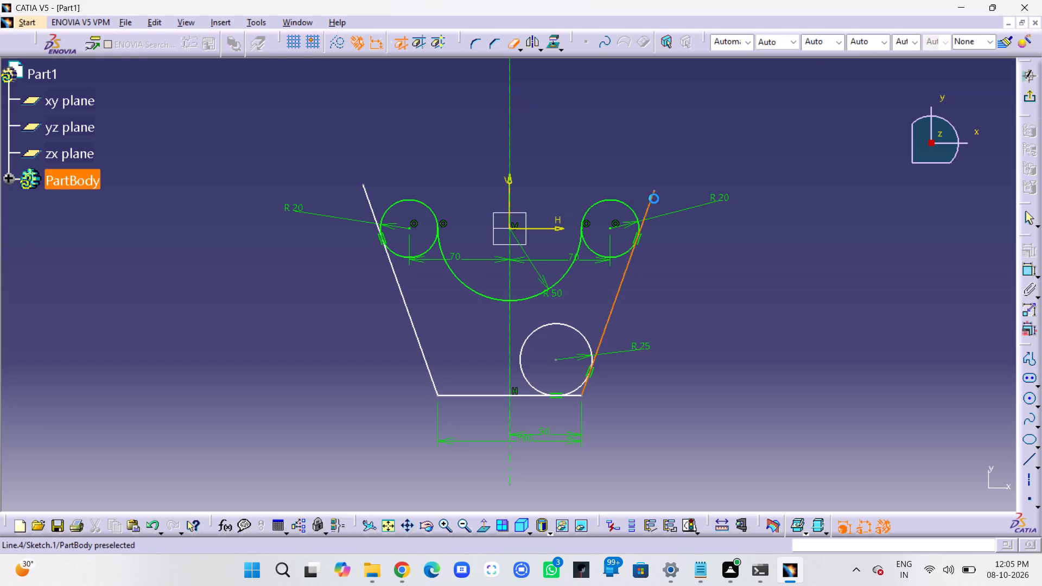
pyautogui.click(852, 47)
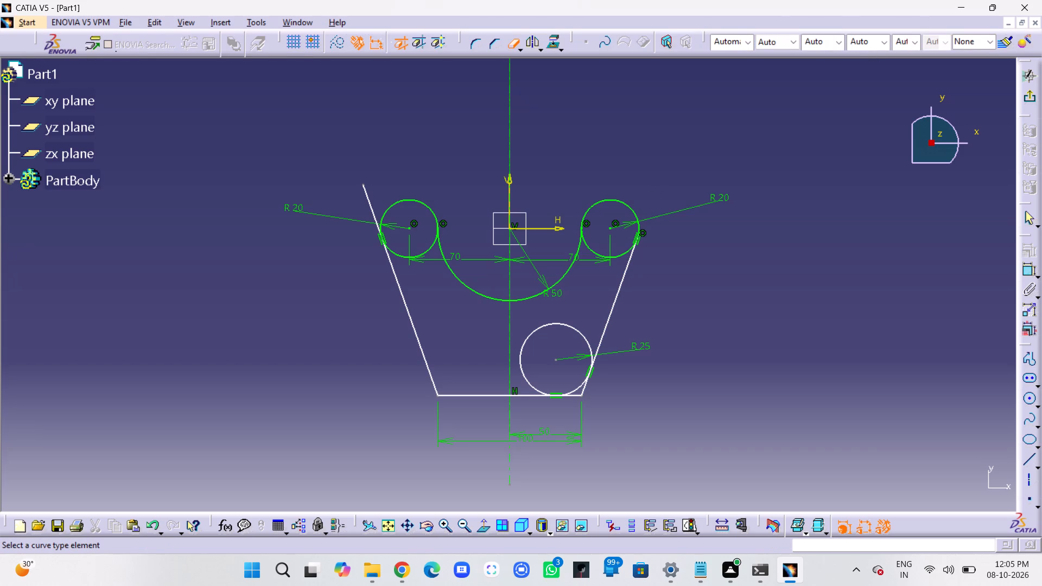
pyautogui.click(370, 207)
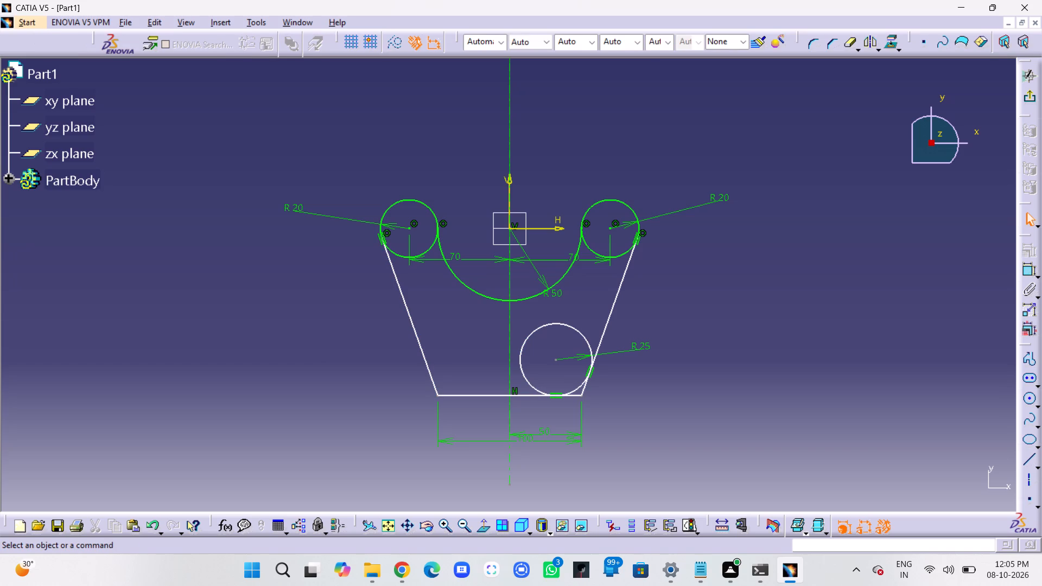
# Draw a circle inside the profile's lower-left corner, level with the right corner circle, and dimension its radius to 25 mm.
pyautogui.click(1033, 397)
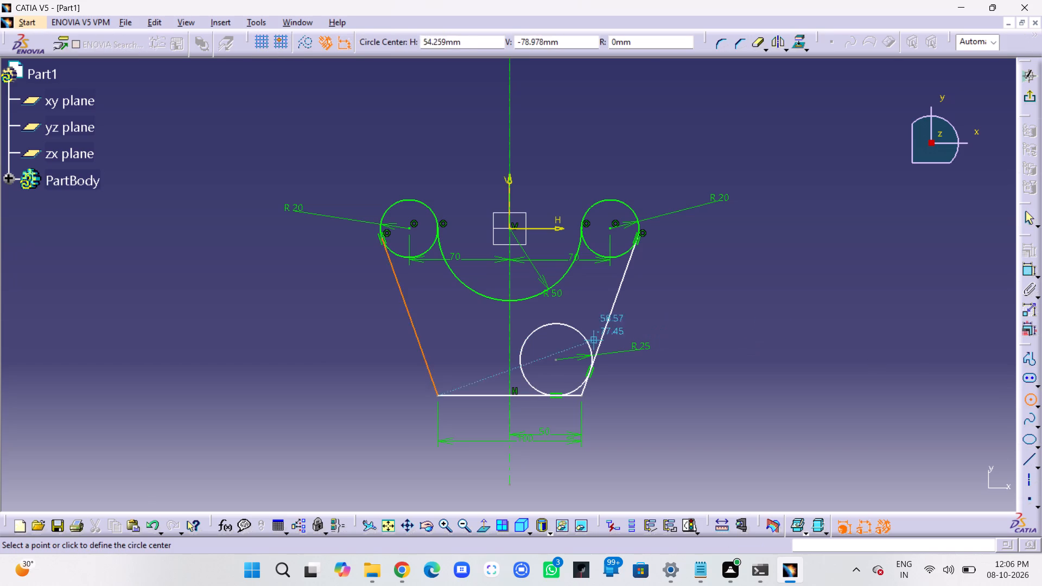
pyautogui.click(463, 360)
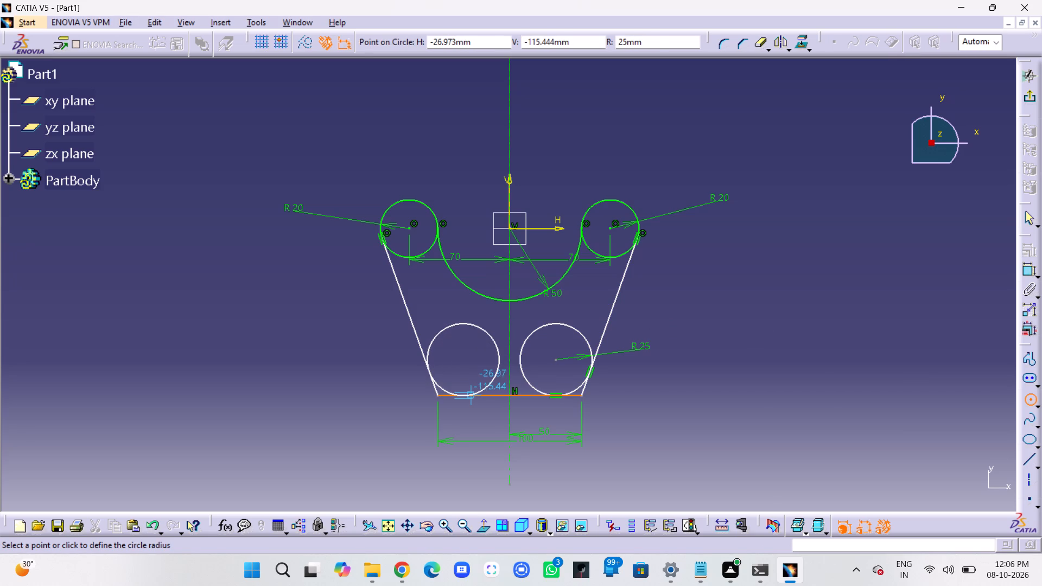
pyautogui.click(467, 379)
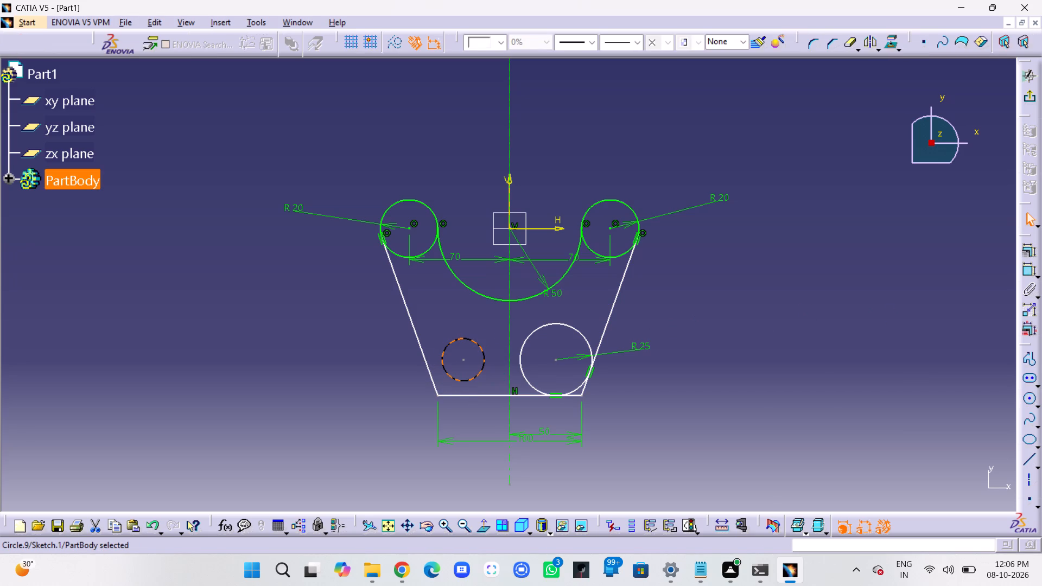
pyautogui.click(1030, 272)
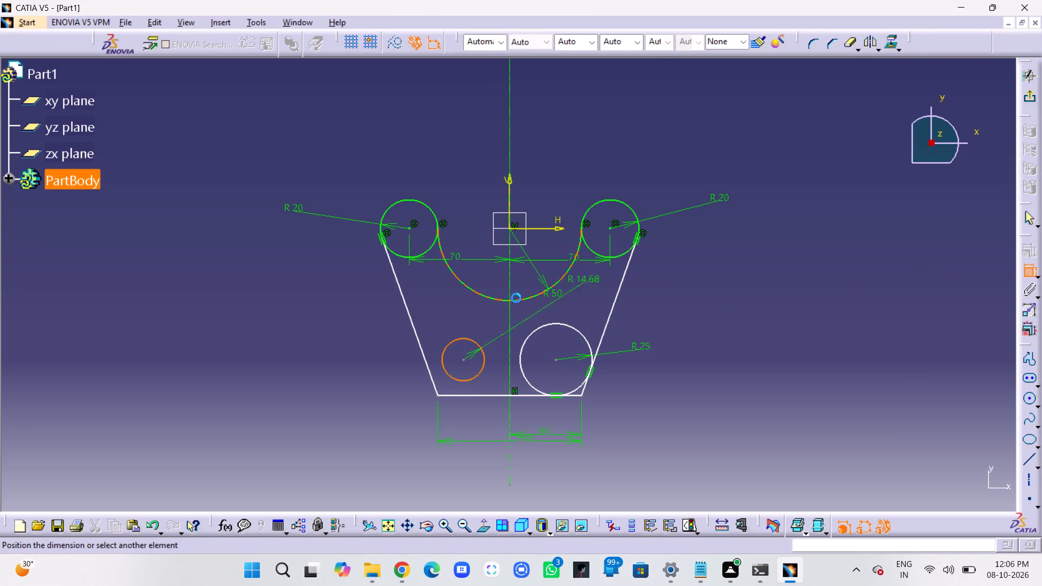
pyautogui.click(346, 339)
pyautogui.doubleClick(351, 334)
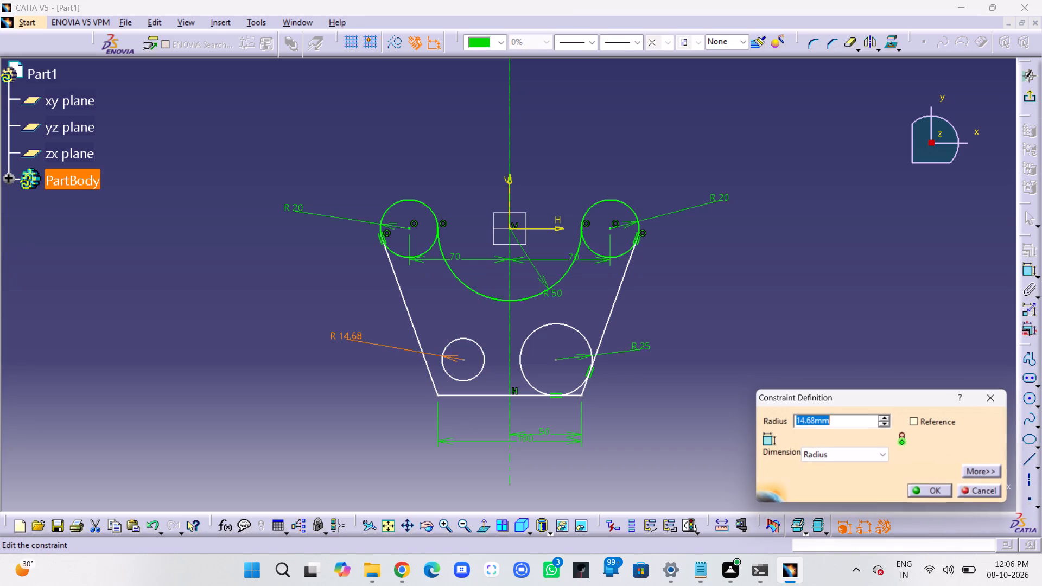
pyautogui.write('25')
pyautogui.press('Return')
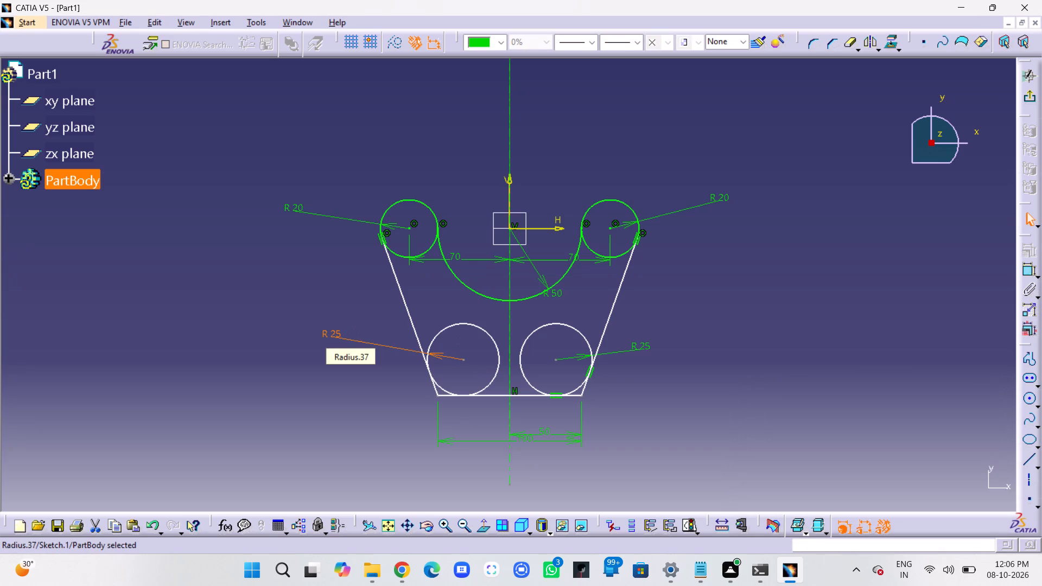
# Set the radius of both lower corner circles to 15 mm.
pyautogui.doubleClick(333, 335)
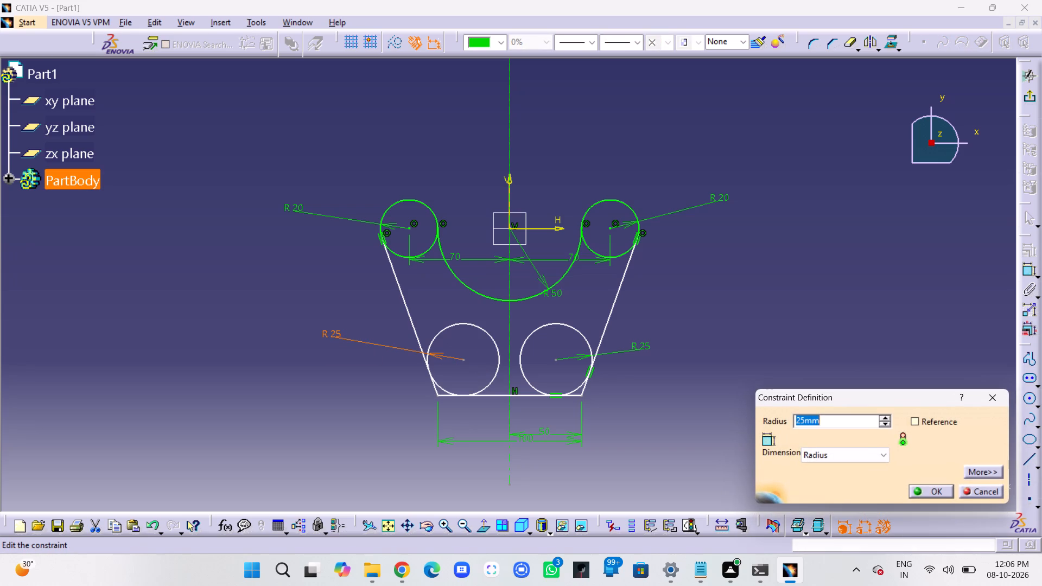
pyautogui.write('15')
pyautogui.press('Return')
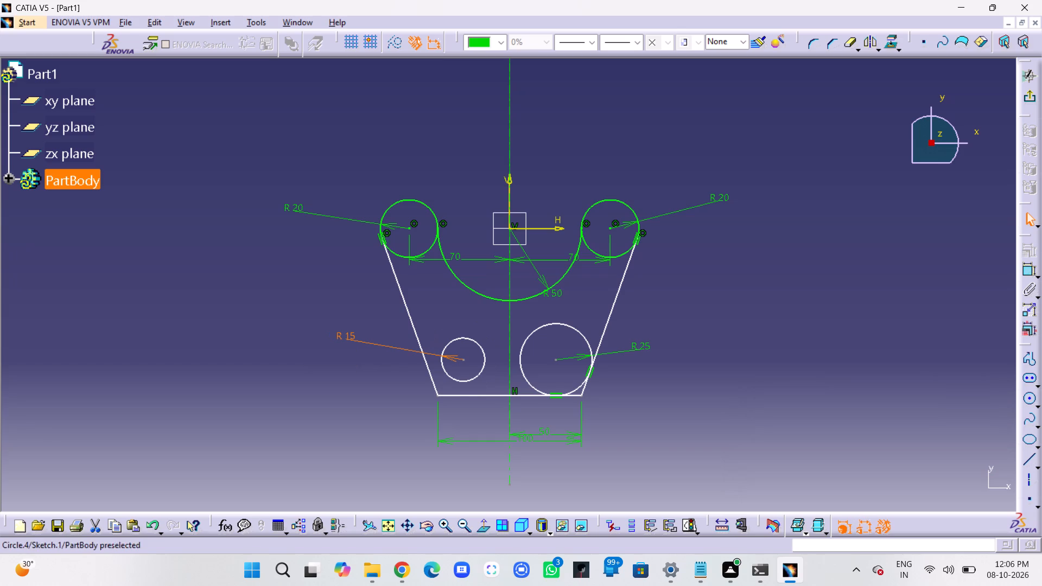
pyautogui.doubleClick(645, 343)
pyautogui.write('15')
pyautogui.press('Return')
pyautogui.click(679, 336)
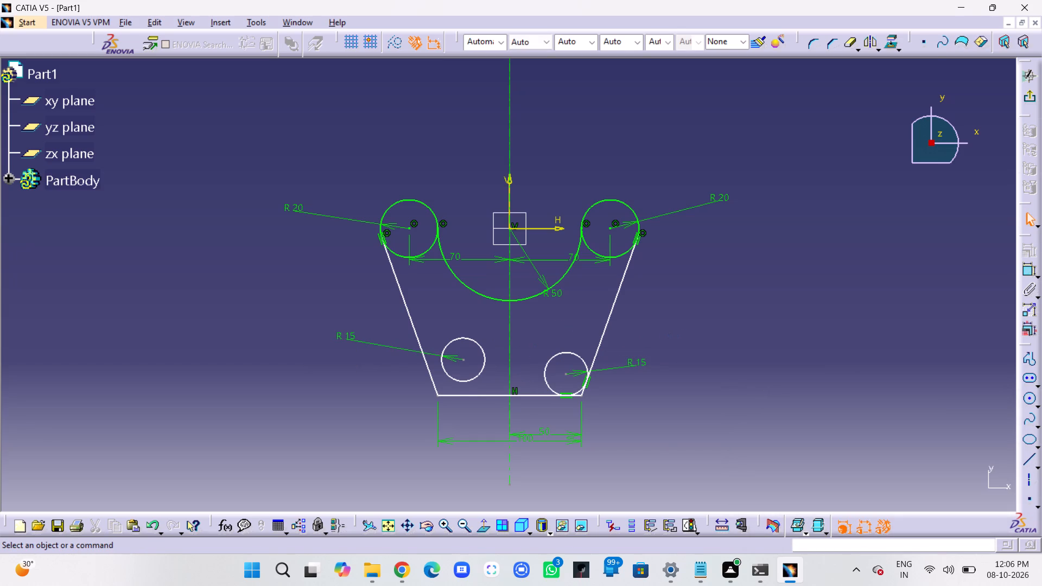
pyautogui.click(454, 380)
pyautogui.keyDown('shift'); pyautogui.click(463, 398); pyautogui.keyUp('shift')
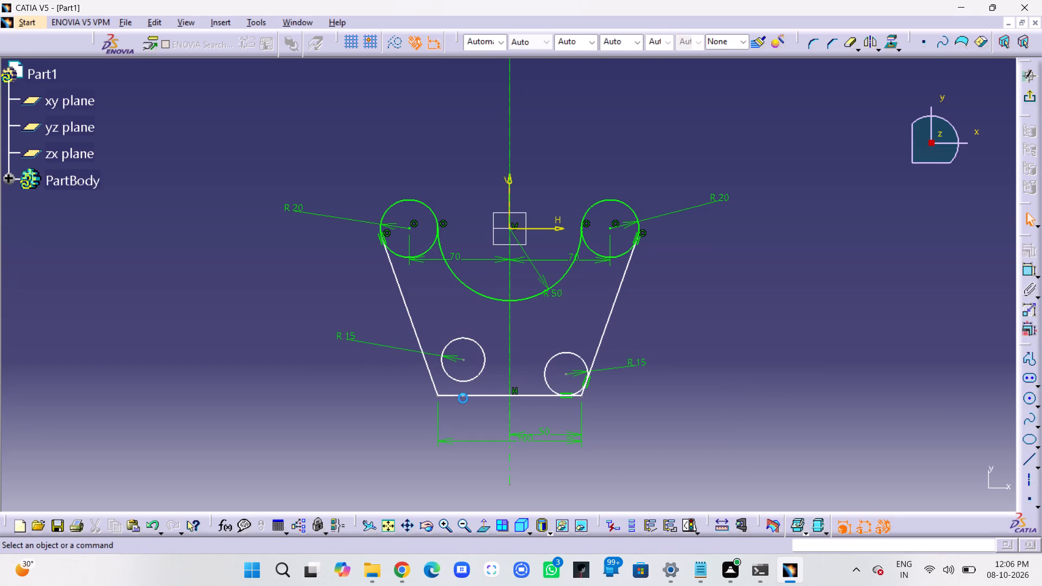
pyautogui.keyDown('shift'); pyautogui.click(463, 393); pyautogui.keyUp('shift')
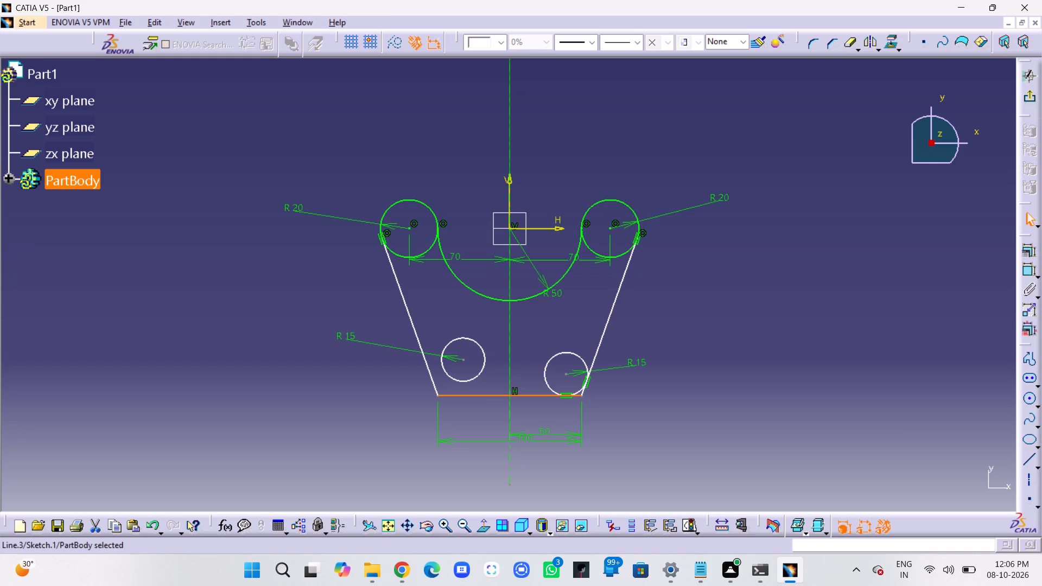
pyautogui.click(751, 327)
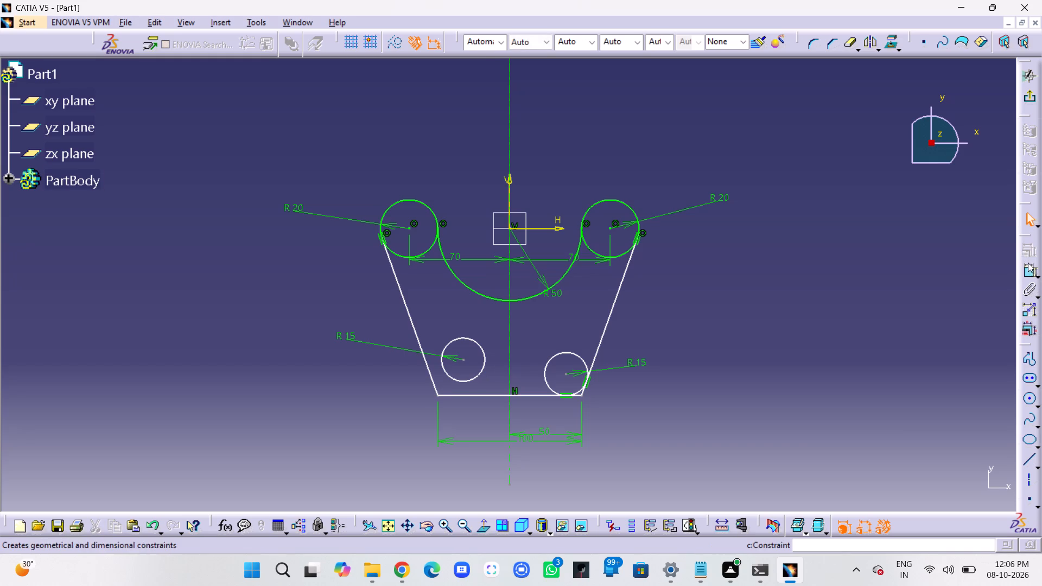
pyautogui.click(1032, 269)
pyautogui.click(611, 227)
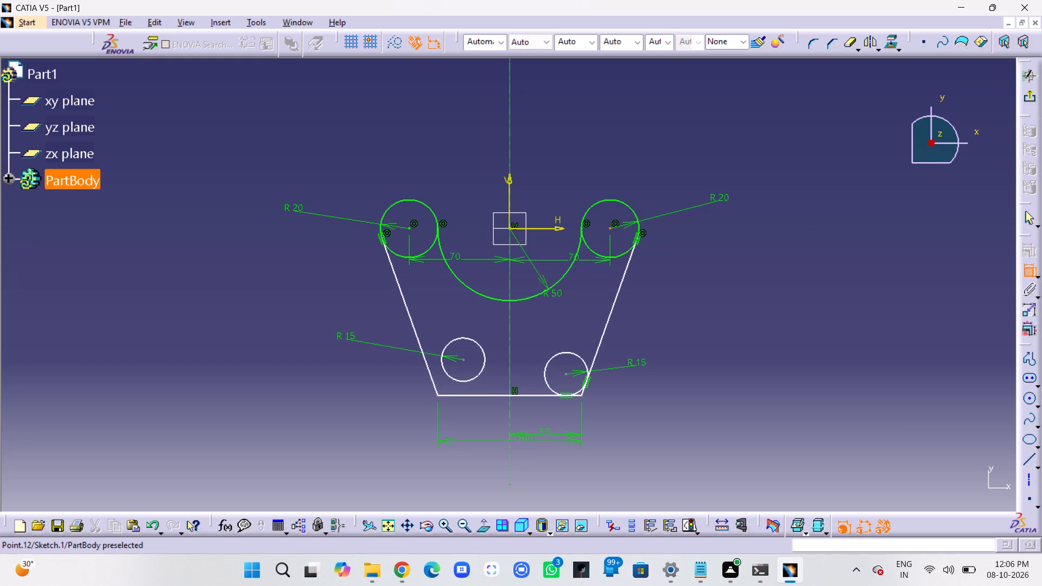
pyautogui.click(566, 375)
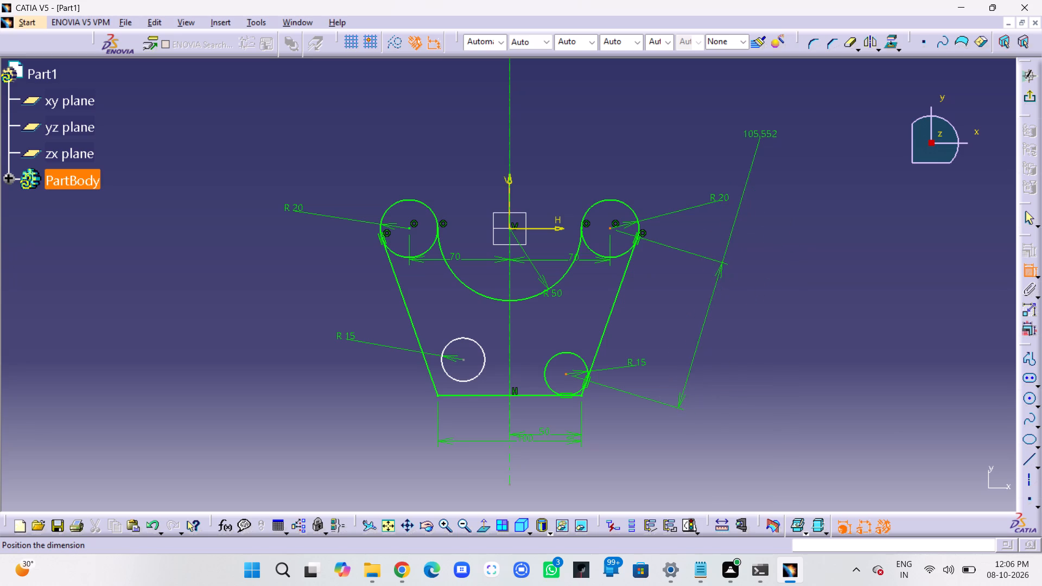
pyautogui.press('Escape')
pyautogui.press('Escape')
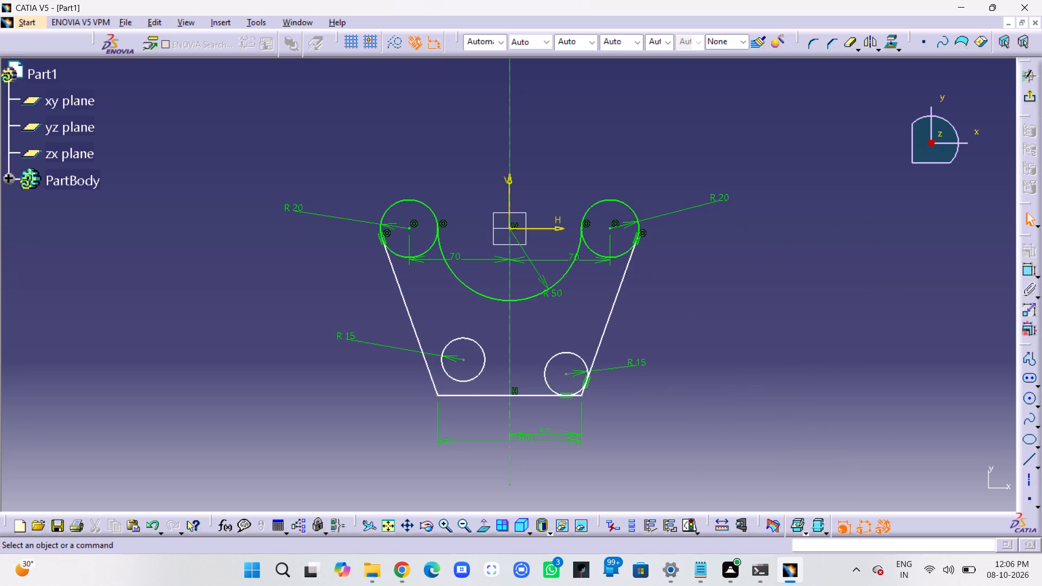
# Dimension the distance from the right 15 mm radius circle's centre to the horizontal axis and set it to 87 mm.
pyautogui.click(1026, 268)
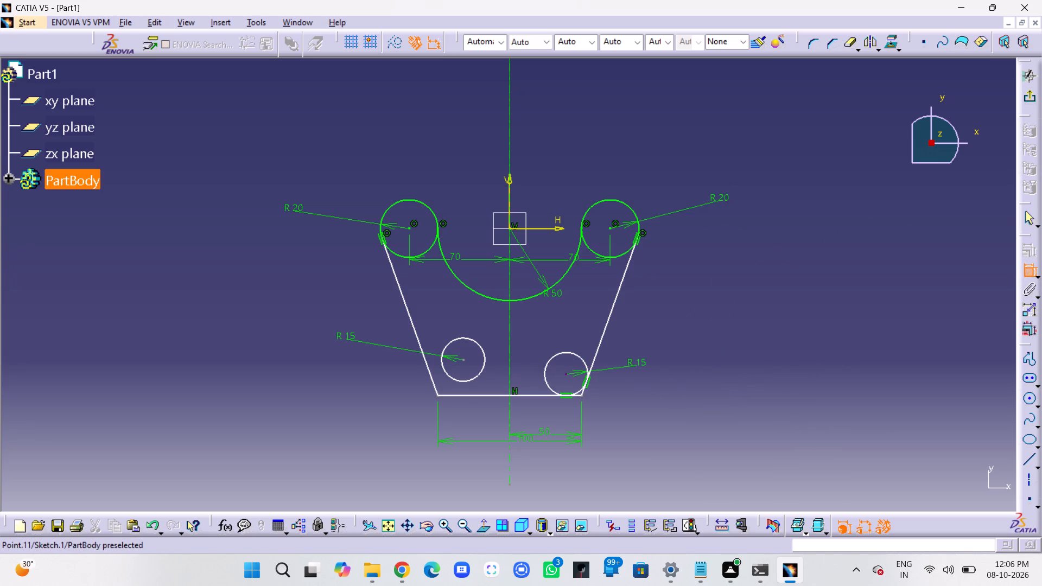
pyautogui.click(568, 374)
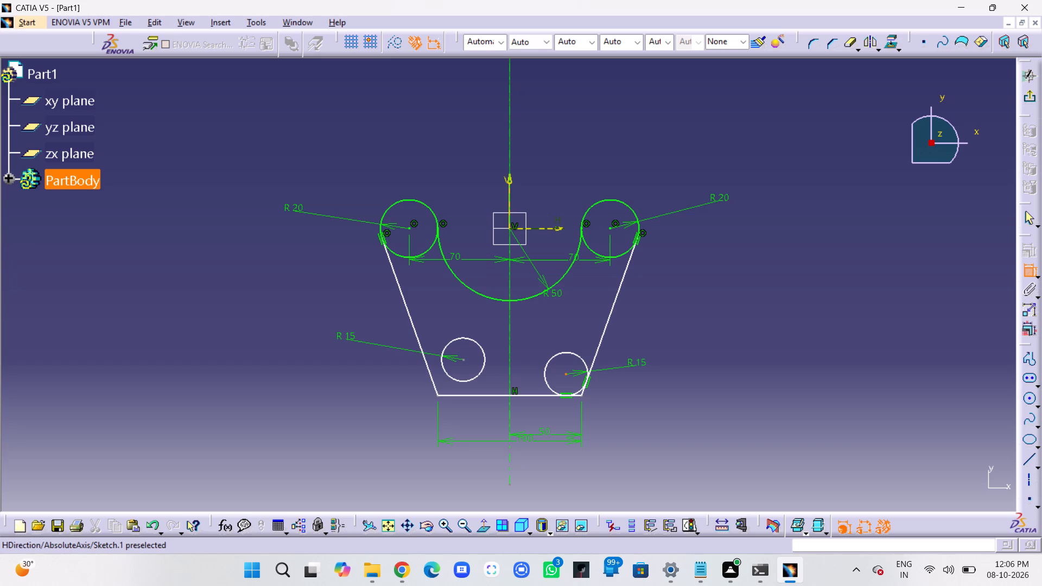
pyautogui.click(551, 228)
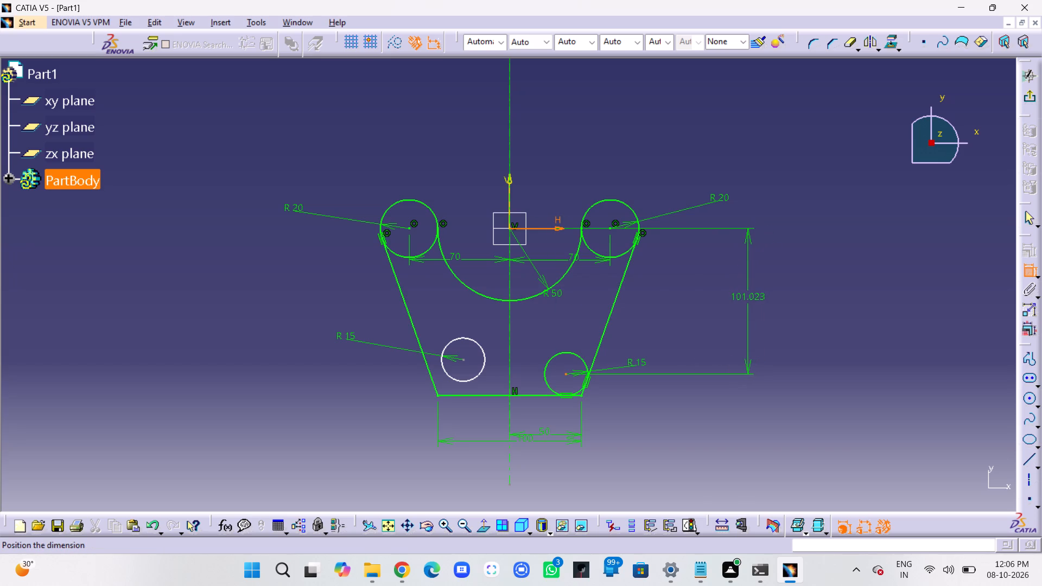
pyautogui.click(746, 300)
pyautogui.doubleClick(754, 298)
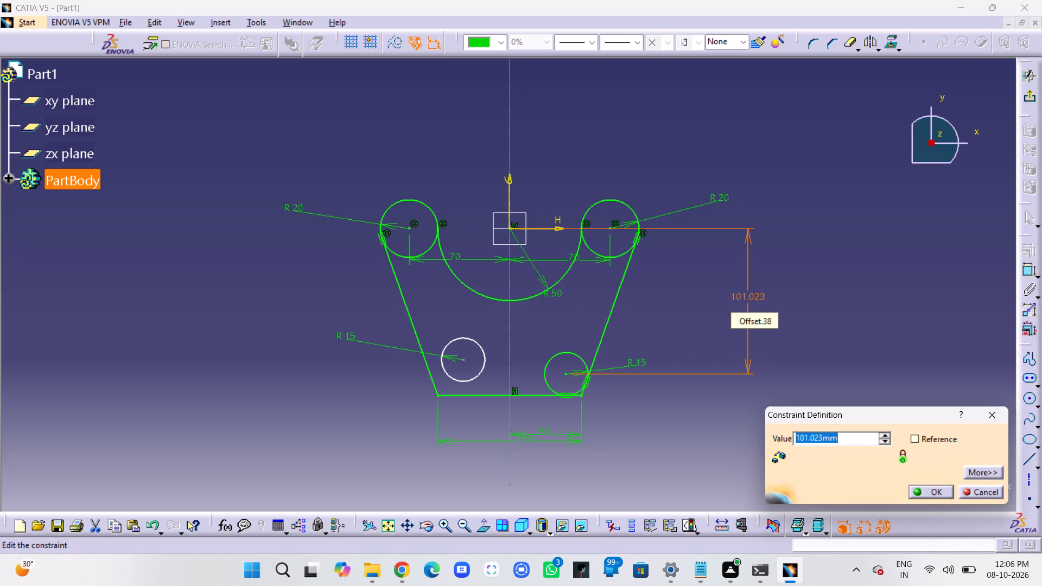
pyautogui.write('87')
pyautogui.press('Return')
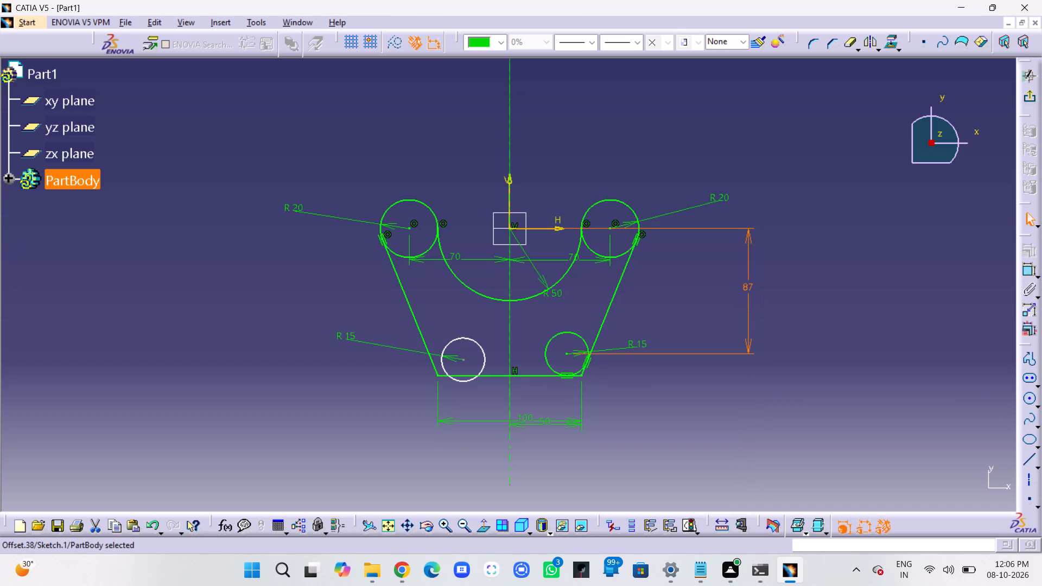
pyautogui.click(805, 331)
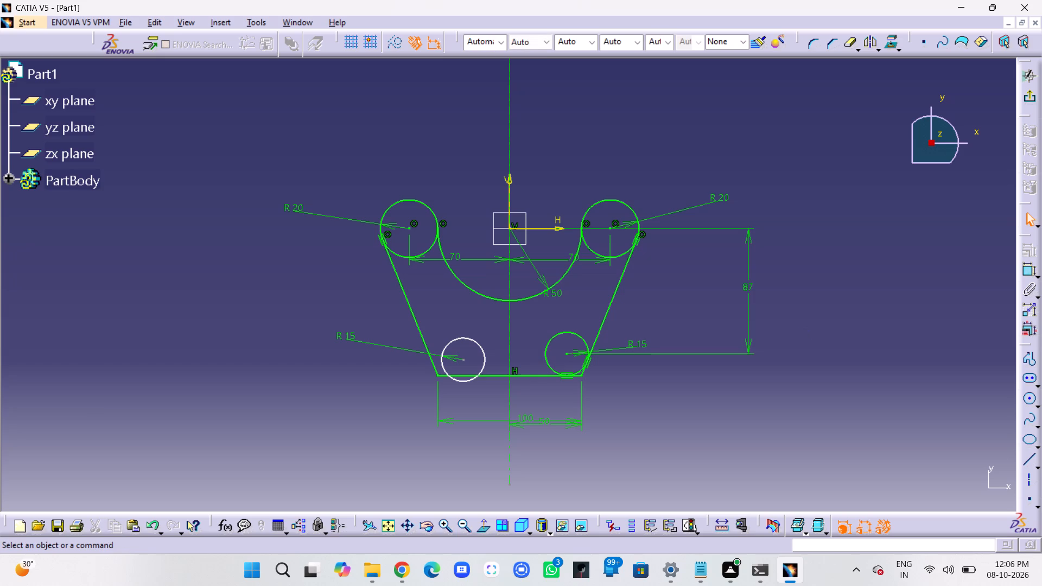
# Make the lower-left 15 mm radius circle tangent to the base line and to the left slanted line.
pyautogui.click(461, 382)
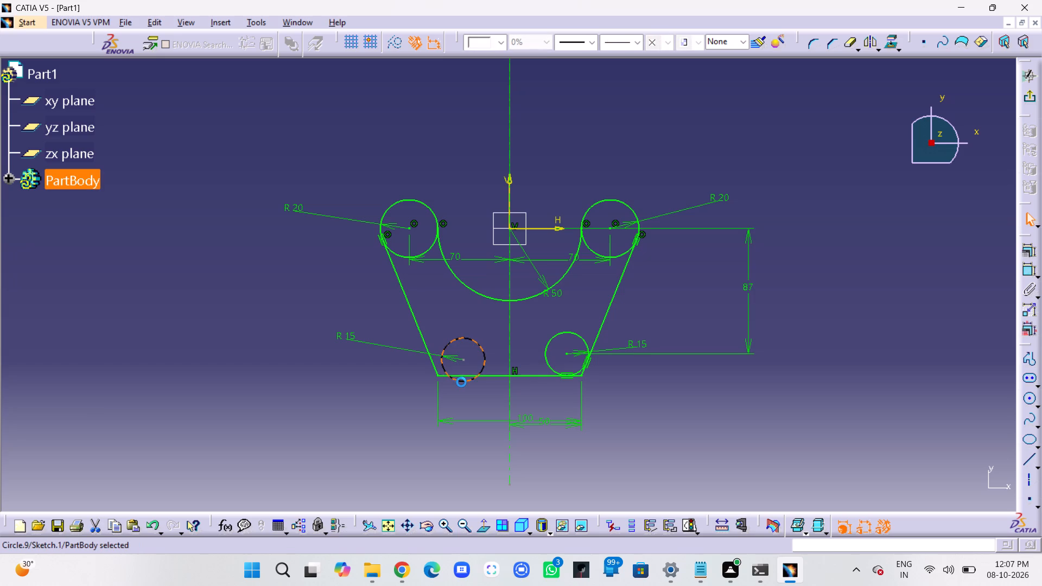
pyautogui.keyDown('ctrl'); pyautogui.click(463, 374); pyautogui.keyUp('ctrl')
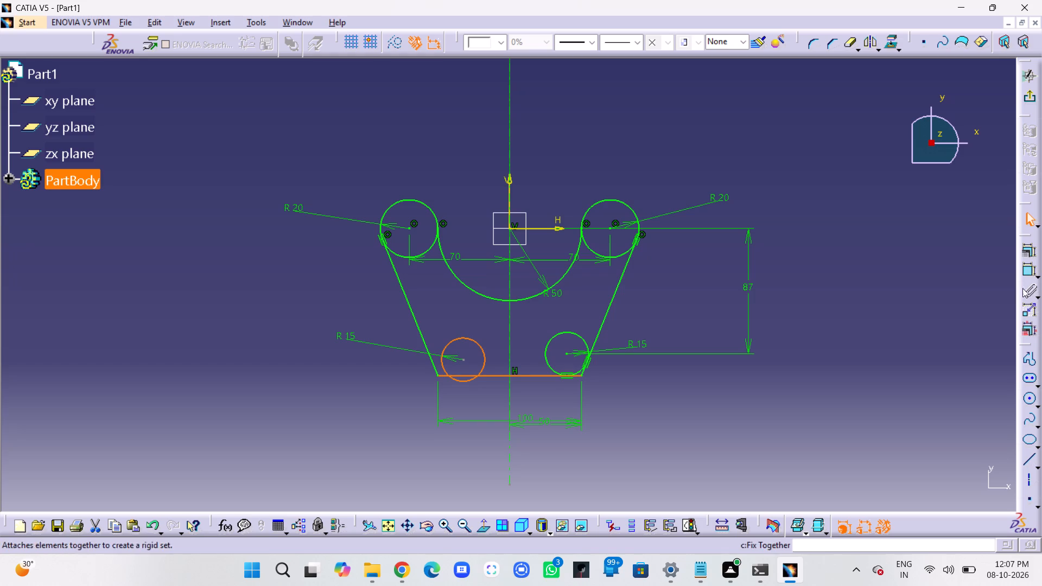
pyautogui.click(1031, 245)
pyautogui.click(942, 393)
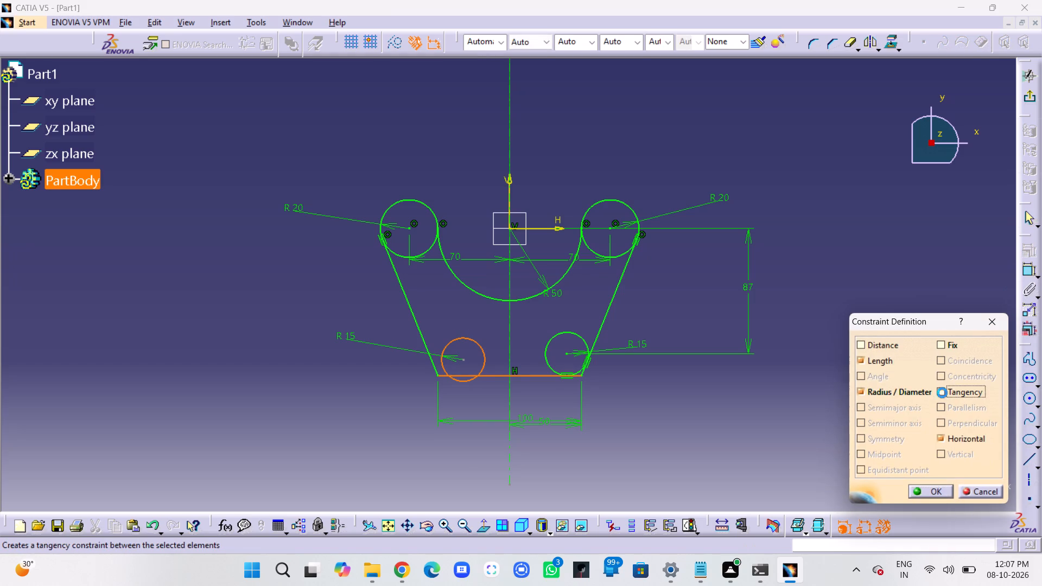
pyautogui.click(940, 492)
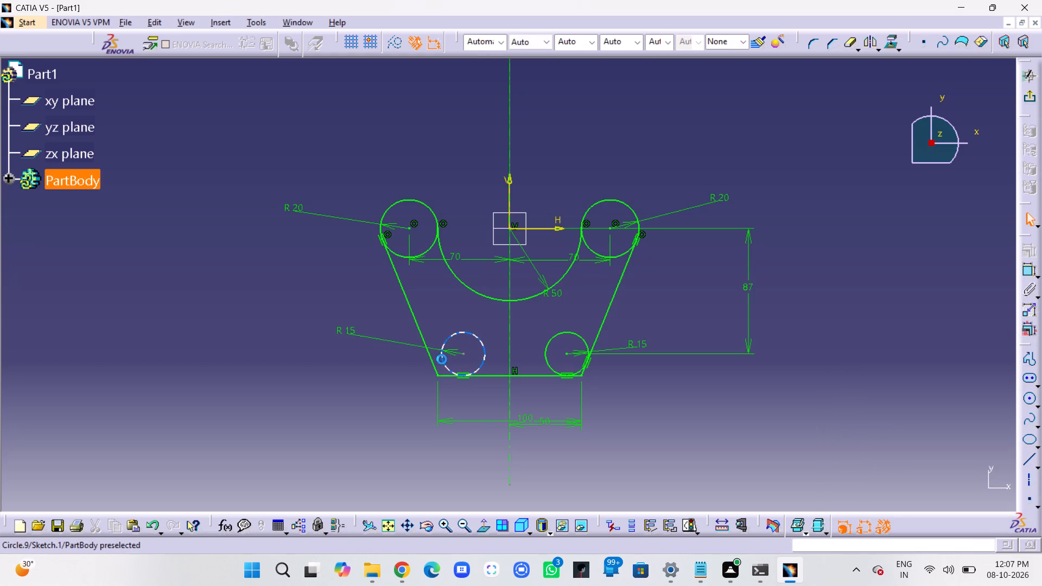
pyautogui.keyDown('ctrl'); pyautogui.click(442, 359); pyautogui.keyUp('ctrl')
pyautogui.keyDown('ctrl'); pyautogui.click(432, 361); pyautogui.keyUp('ctrl')
pyautogui.click(1026, 250)
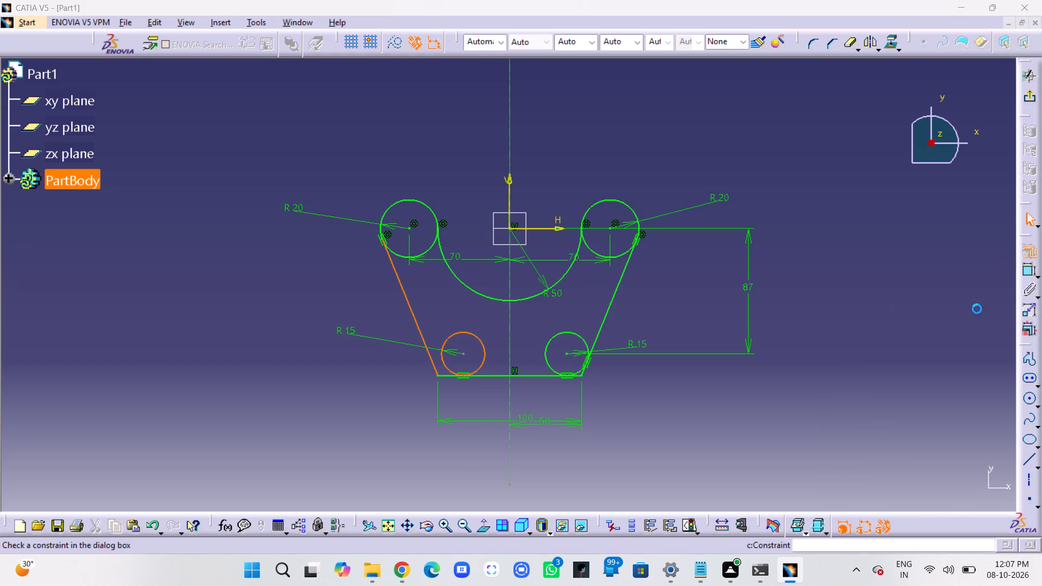
pyautogui.click(957, 394)
pyautogui.click(930, 489)
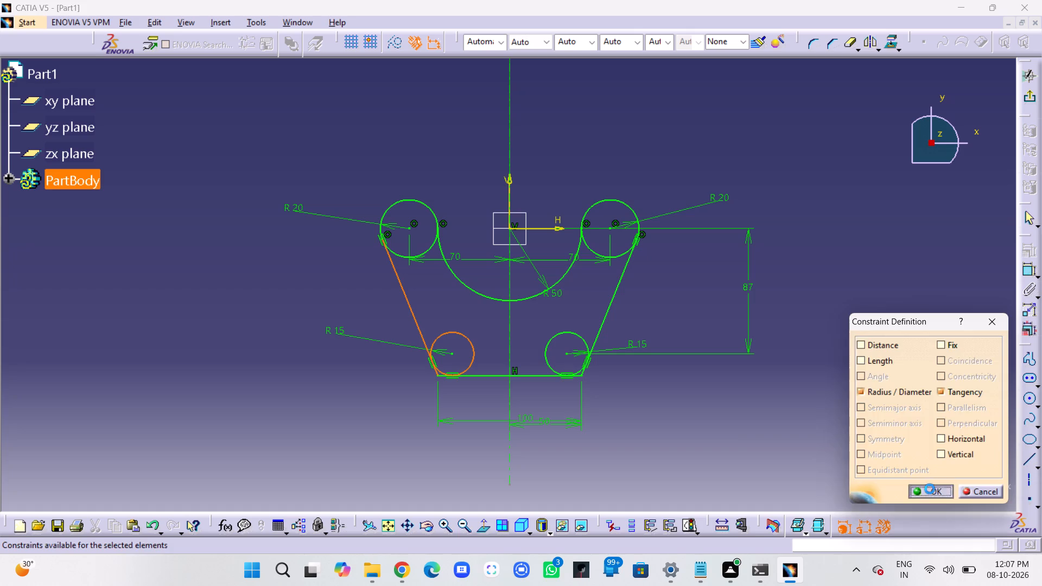
# Quick-trim the inner portions of both lower 15 mm radius circles, leaving only the corner arcs.
pyautogui.click(851, 42)
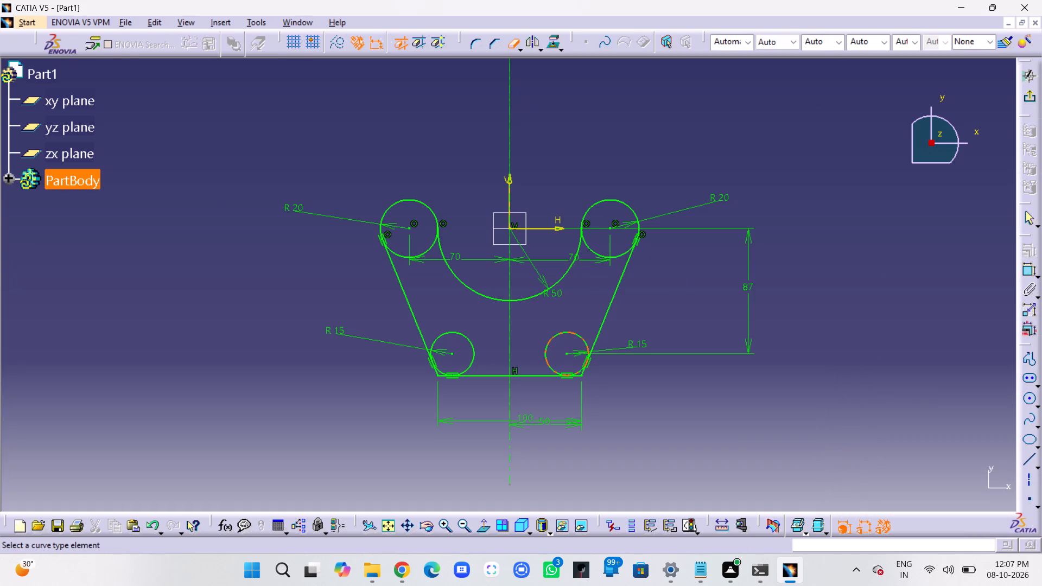
pyautogui.click(560, 333)
pyautogui.click(846, 46)
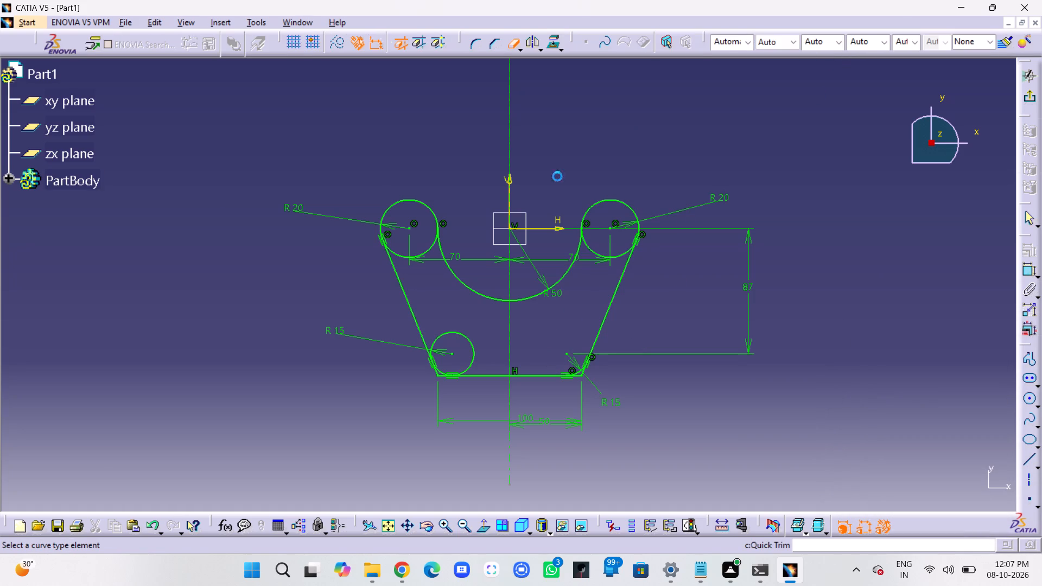
pyautogui.click(455, 330)
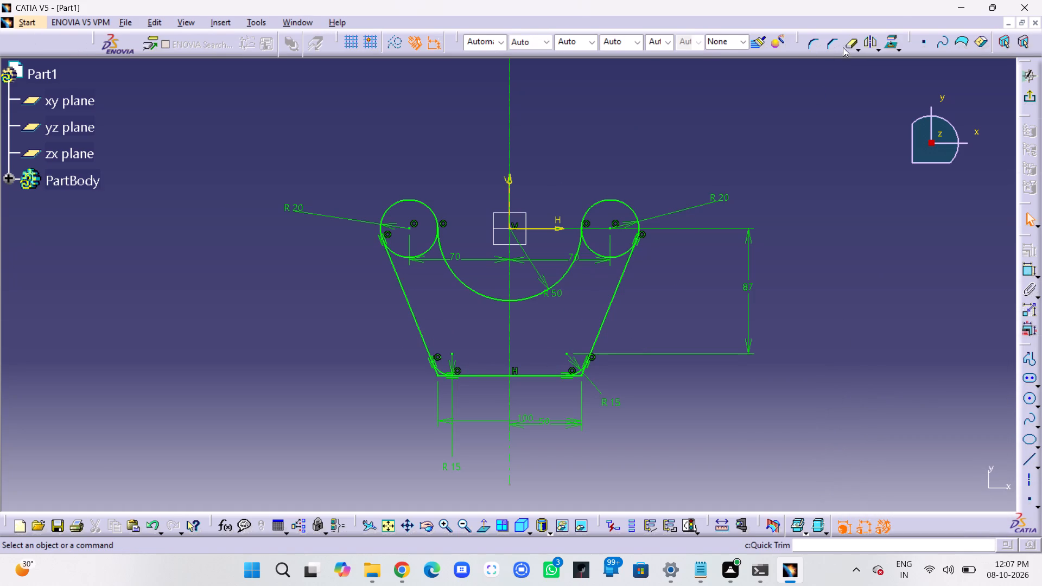
# Quick-trim the base line's end past the lower-right corner arc, converting its length constraint into a distance.
pyautogui.click(843, 44)
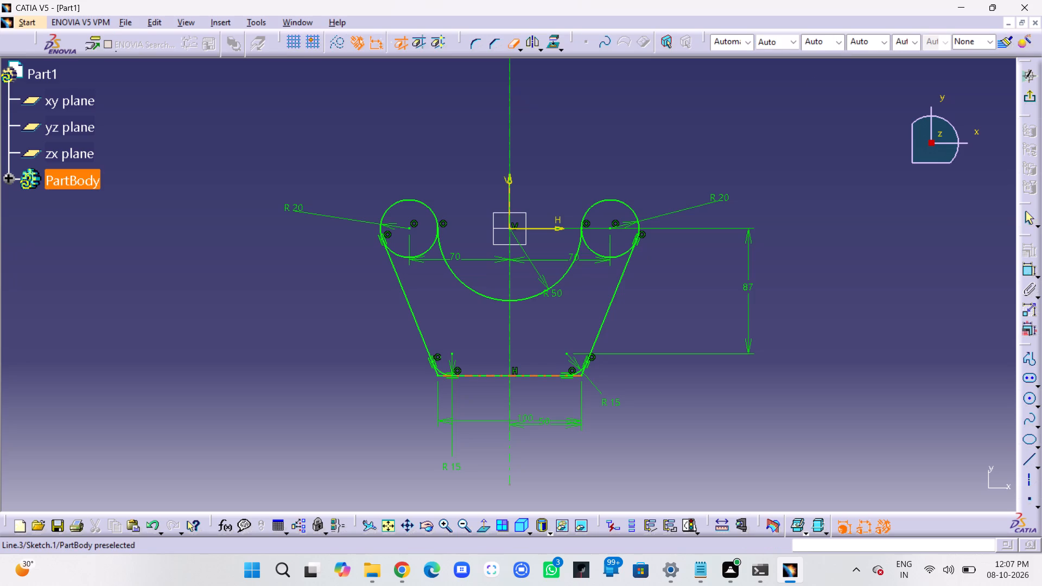
pyautogui.click(578, 376)
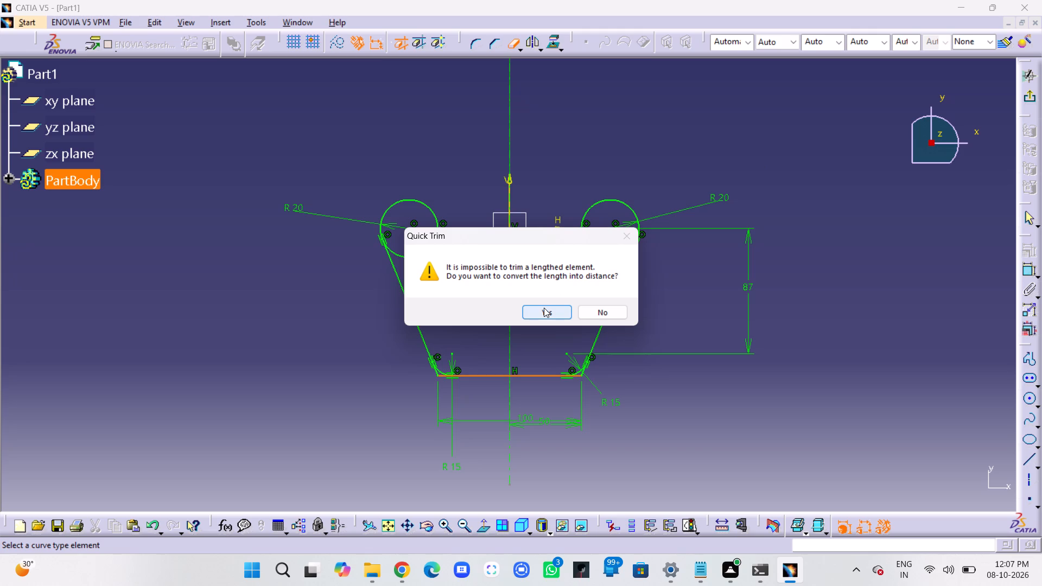
pyautogui.click(627, 238)
pyautogui.click(555, 315)
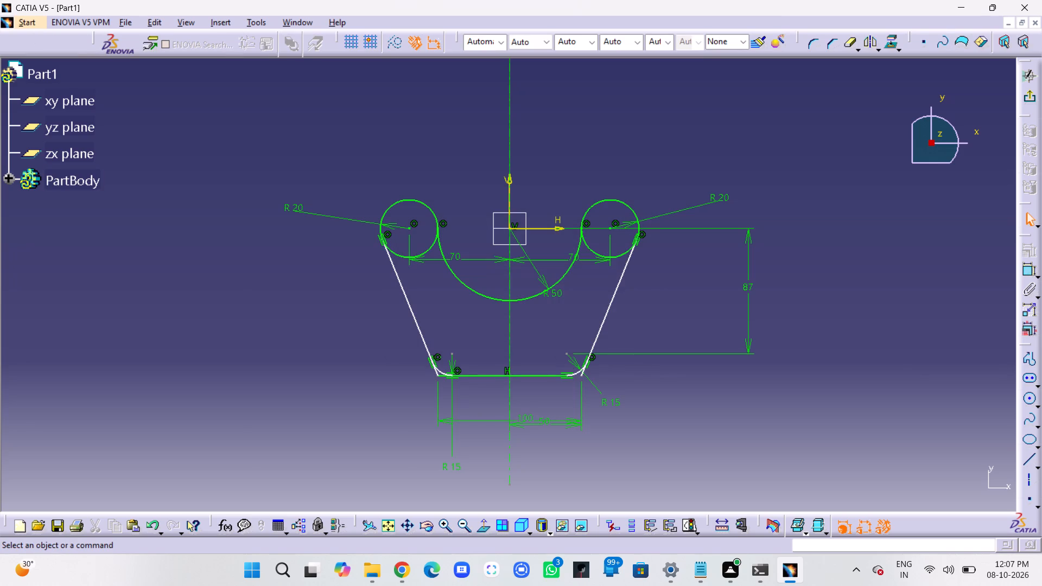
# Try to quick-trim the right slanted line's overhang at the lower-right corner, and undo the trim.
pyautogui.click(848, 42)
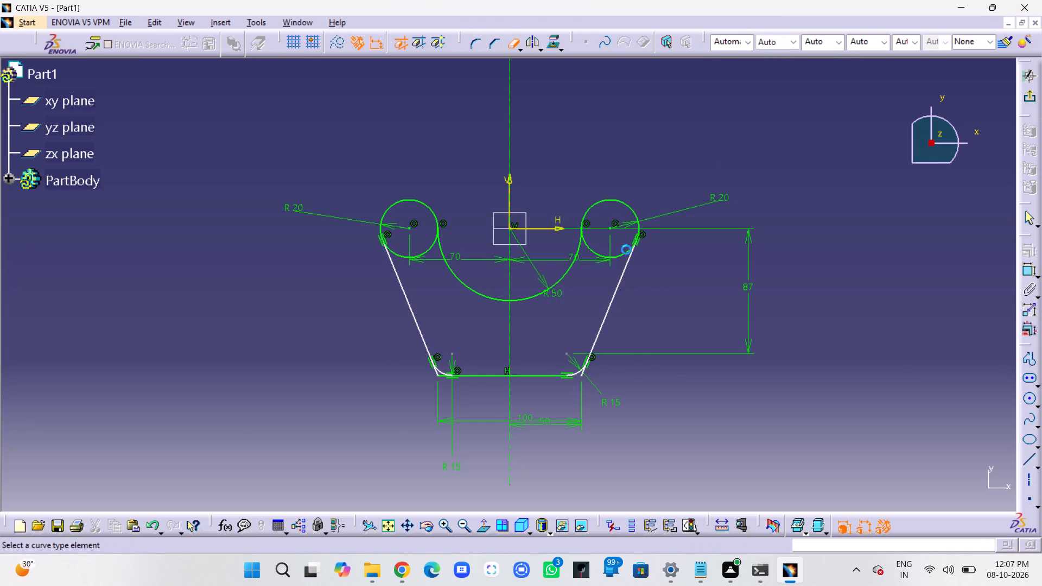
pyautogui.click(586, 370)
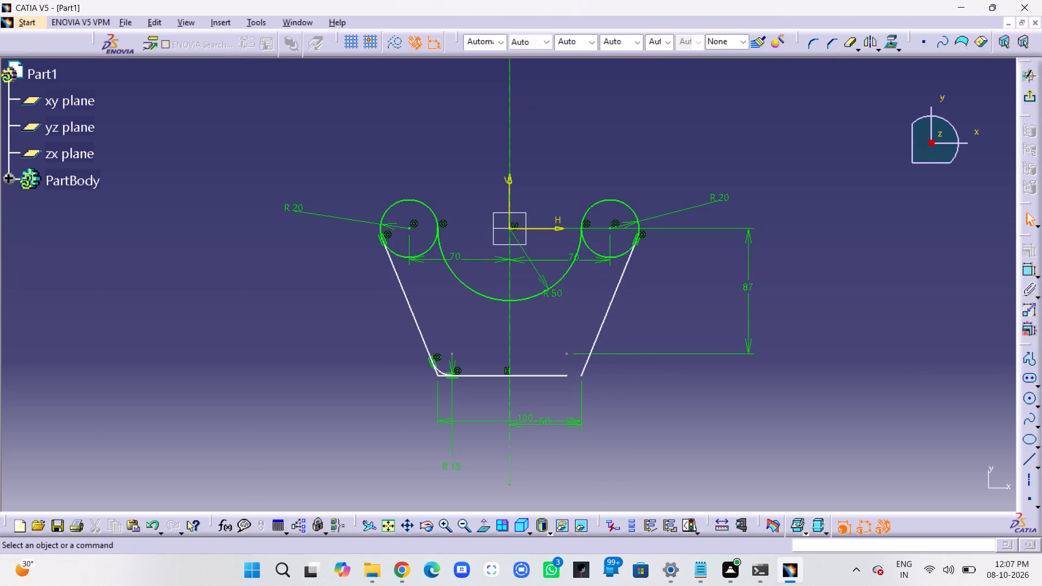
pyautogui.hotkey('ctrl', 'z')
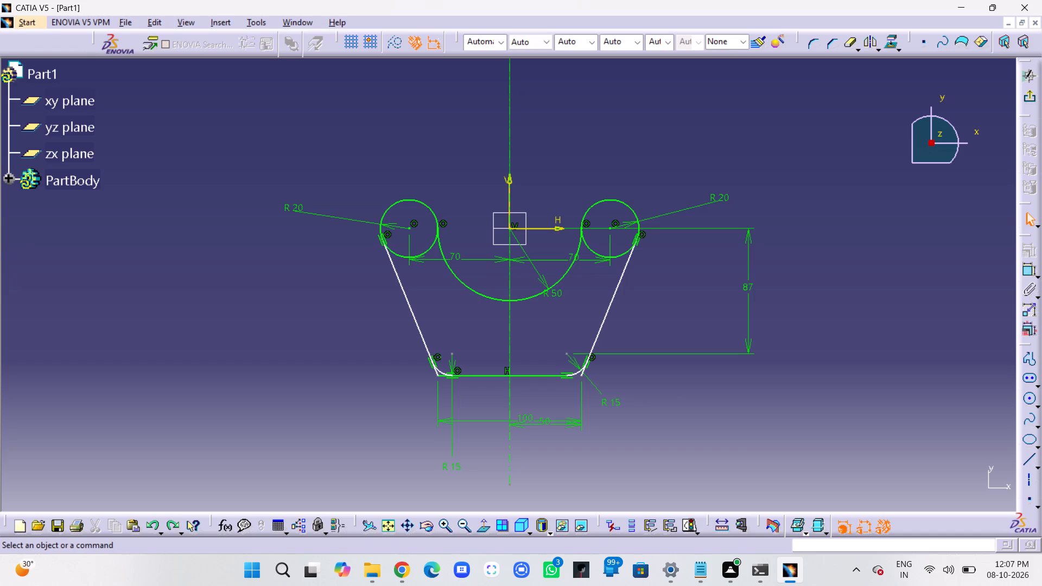
# Quick-trim the right slanted line's lower end where it extends past the lower-right corner arc.
pyautogui.click(852, 42)
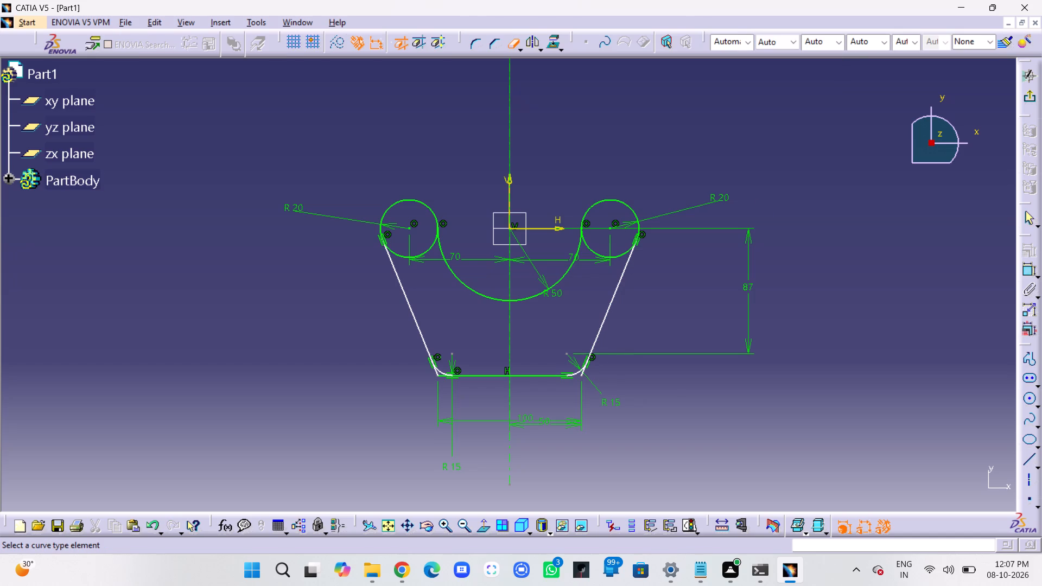
pyautogui.moveTo(594, 375); pyautogui.dragTo(604, 318, button='middle')
pyautogui.rightClick(594, 375)
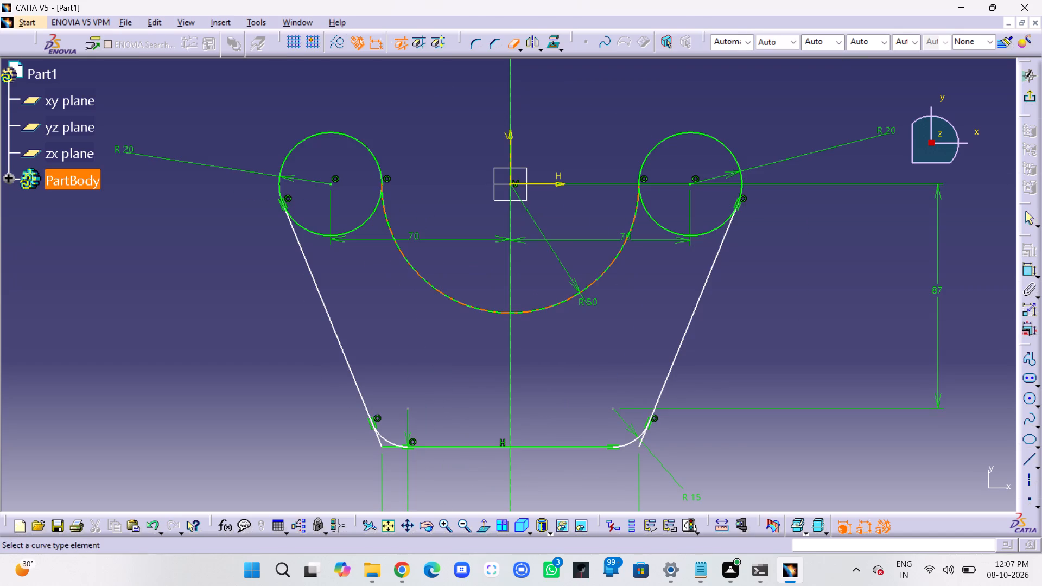
pyautogui.moveTo(688, 434); pyautogui.dragTo(591, 266, button='middle')
pyautogui.rightClick(596, 317)
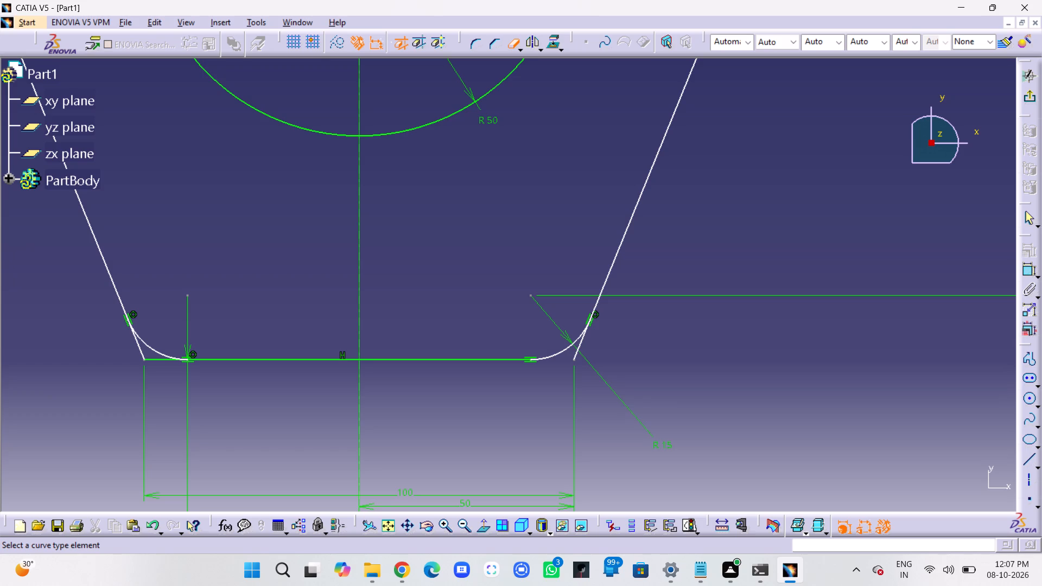
pyautogui.click(581, 344)
pyautogui.moveTo(719, 325); pyautogui.dragTo(728, 372, button='middle')
pyautogui.rightClick(719, 325)
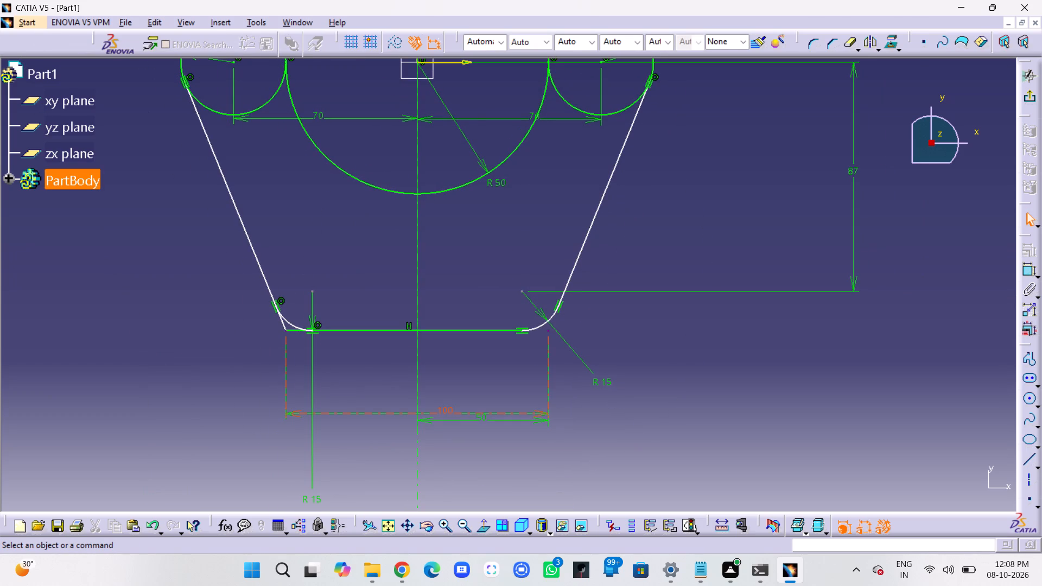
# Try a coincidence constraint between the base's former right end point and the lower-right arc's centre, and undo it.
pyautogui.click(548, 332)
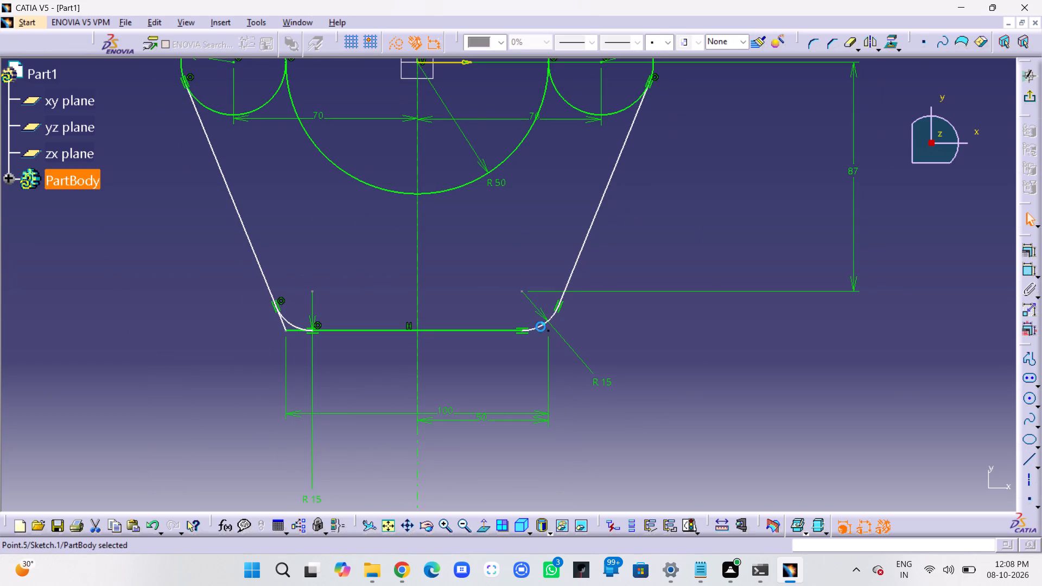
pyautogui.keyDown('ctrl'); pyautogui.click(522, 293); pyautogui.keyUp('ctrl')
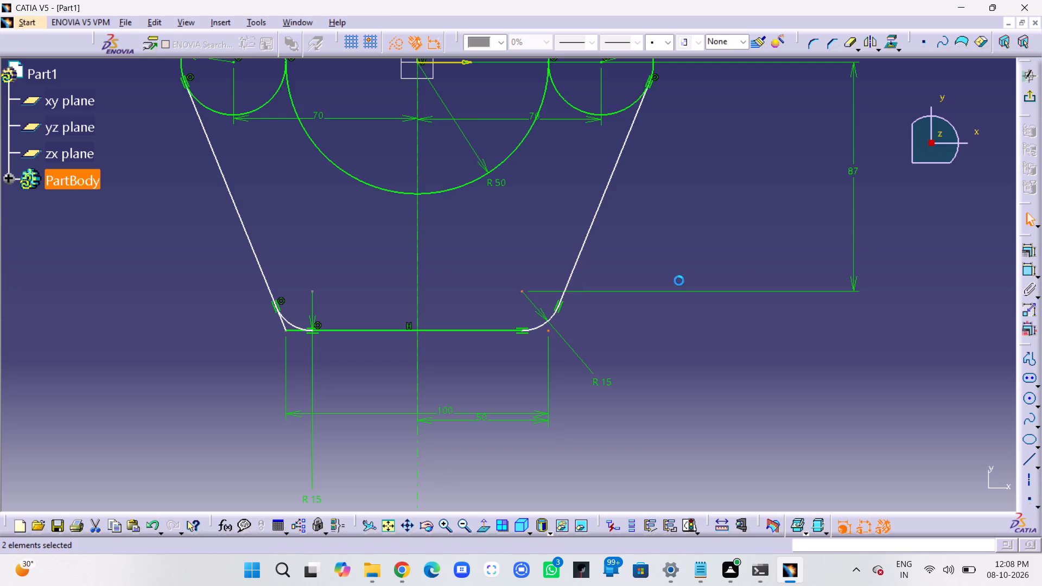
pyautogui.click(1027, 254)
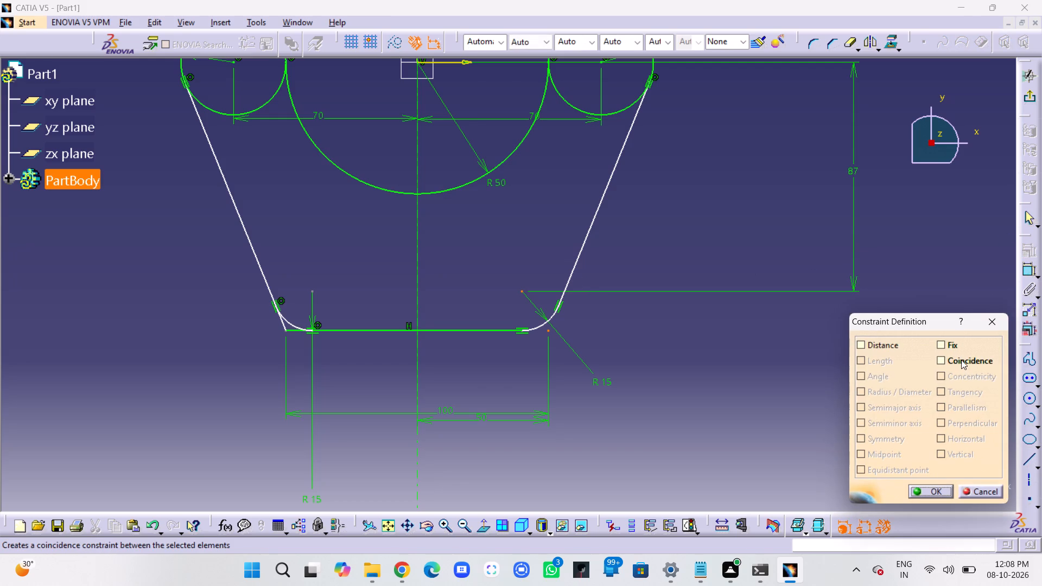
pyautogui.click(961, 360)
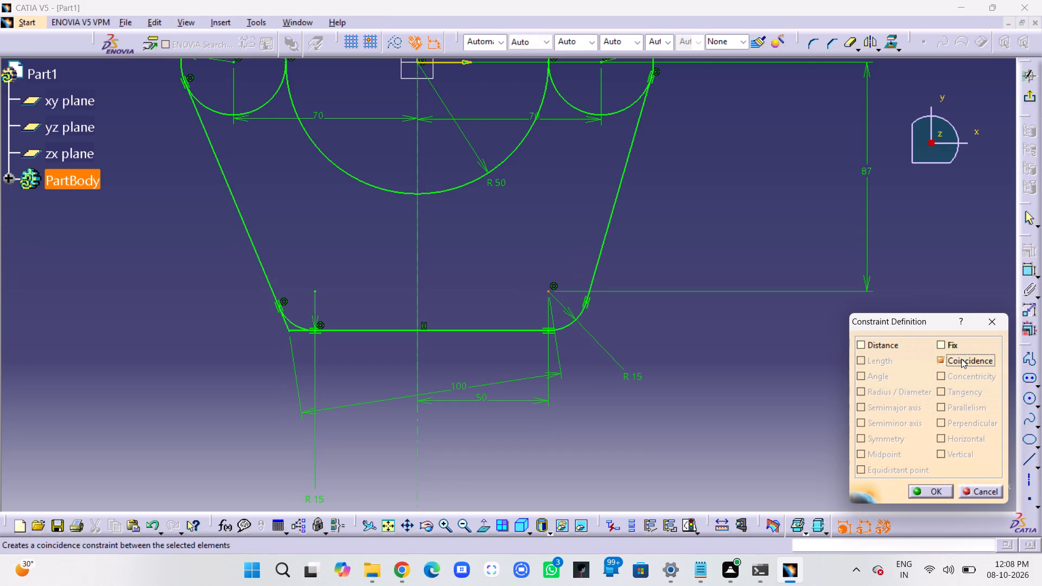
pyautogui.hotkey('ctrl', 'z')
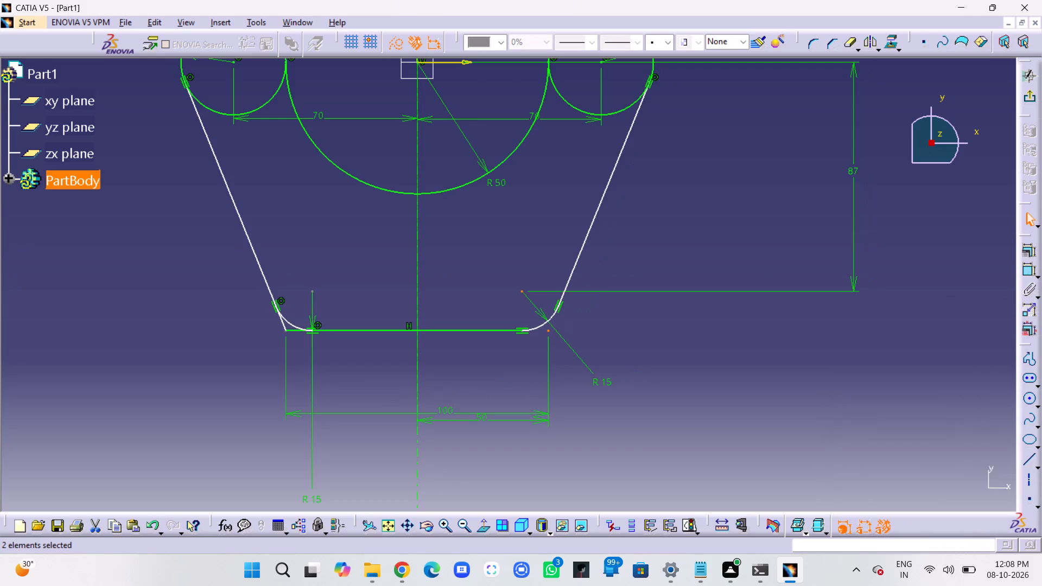
# Delete the 100 mm and 50 mm dimensions below the base line.
pyautogui.click(502, 412)
pyautogui.press('Delete')
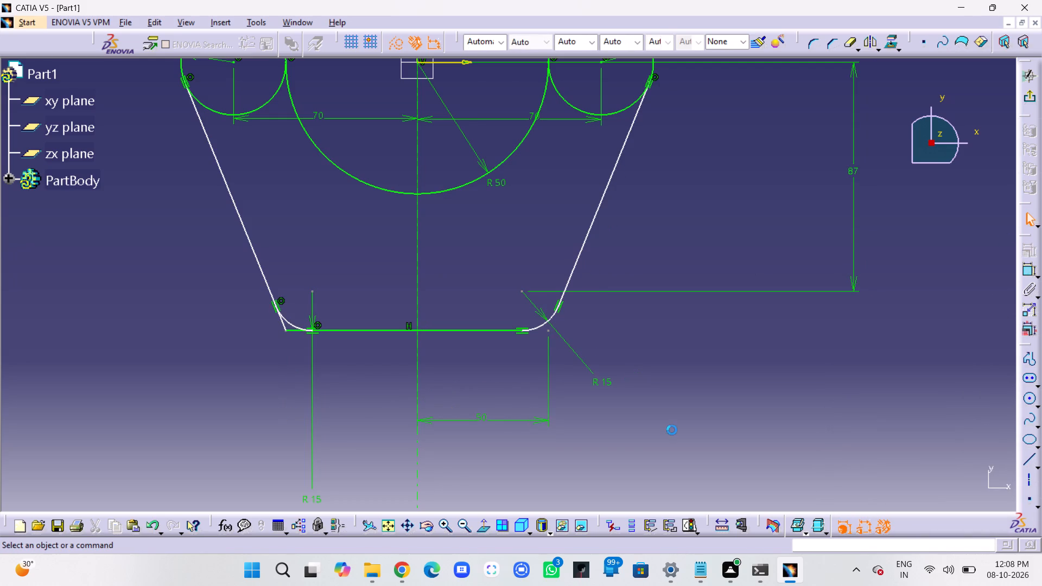
pyautogui.press('Delete')
pyautogui.click(534, 419)
pyautogui.press('Delete')
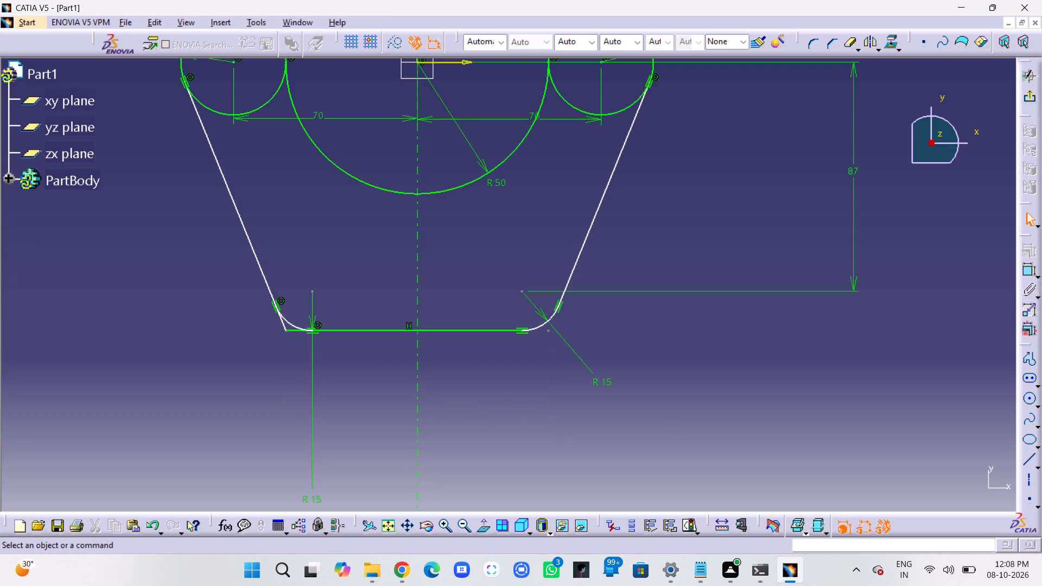
# Dimension the distance between the centres of the two lower corner arcs and set it to 100 mm.
pyautogui.click(1030, 270)
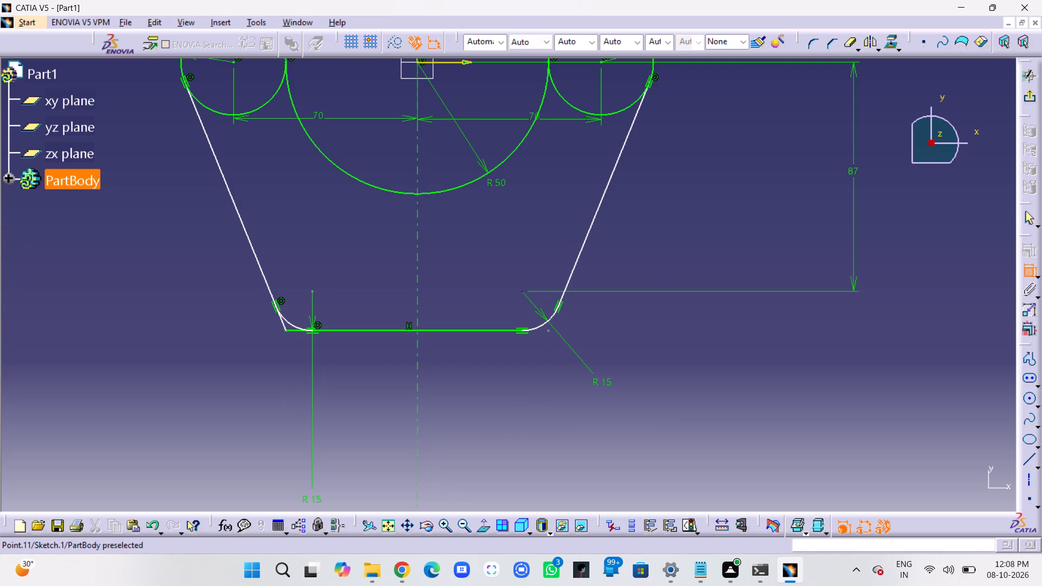
pyautogui.click(520, 291)
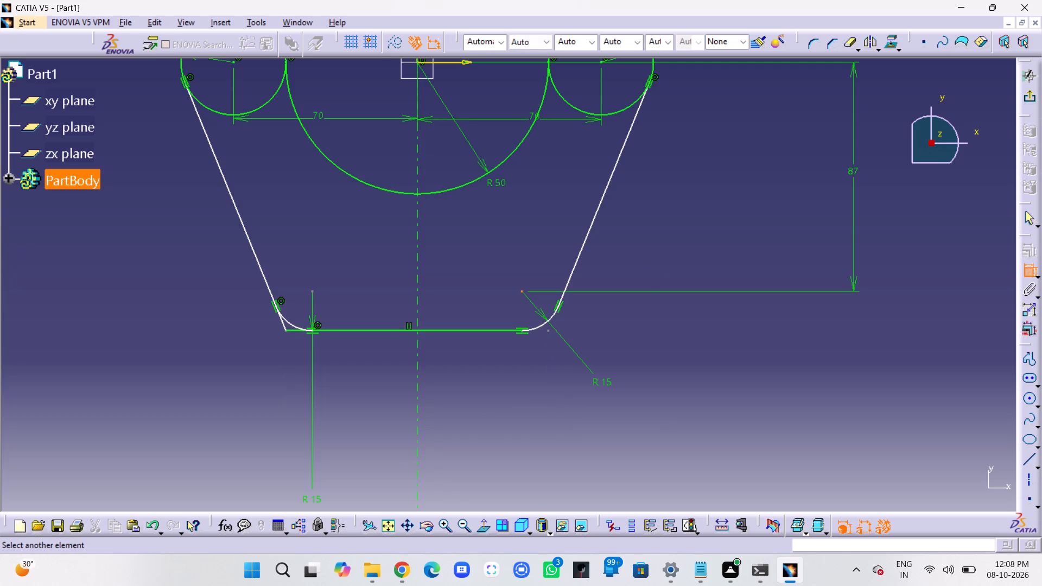
pyautogui.click(312, 291)
pyautogui.click(407, 393)
pyautogui.doubleClick(410, 387)
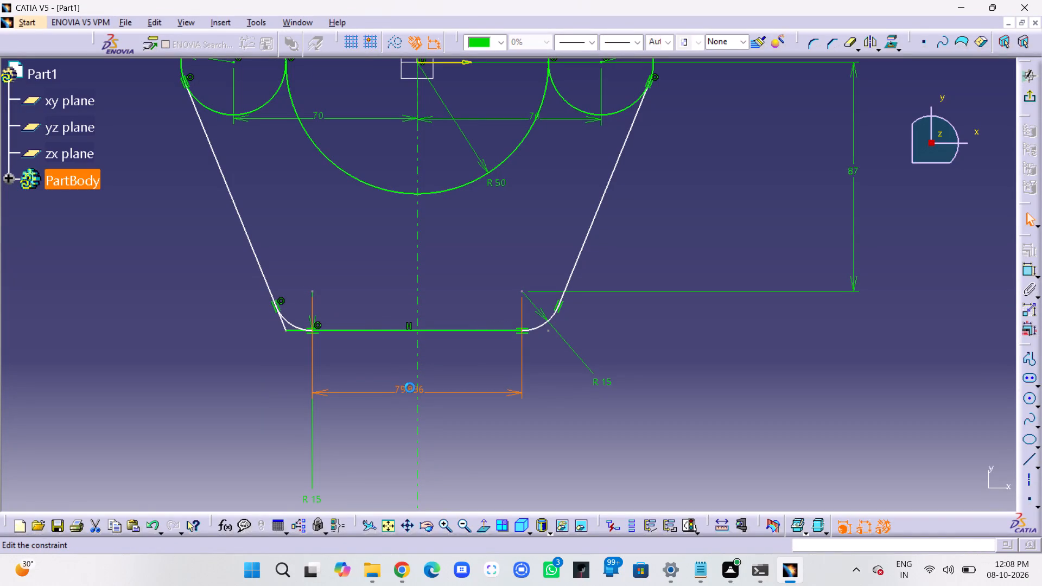
pyautogui.write('100')
pyautogui.press('Return')
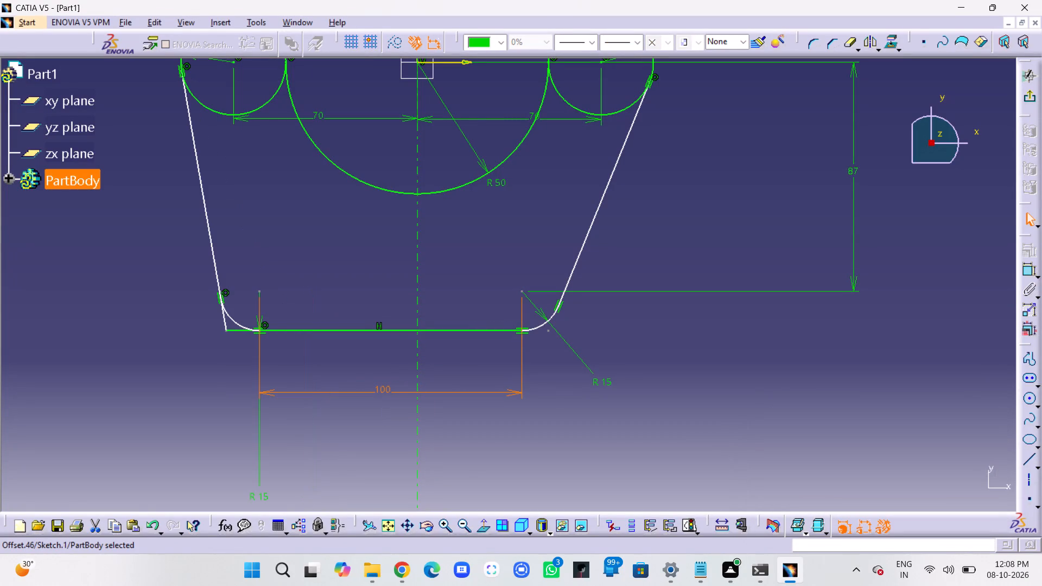
pyautogui.click(834, 355)
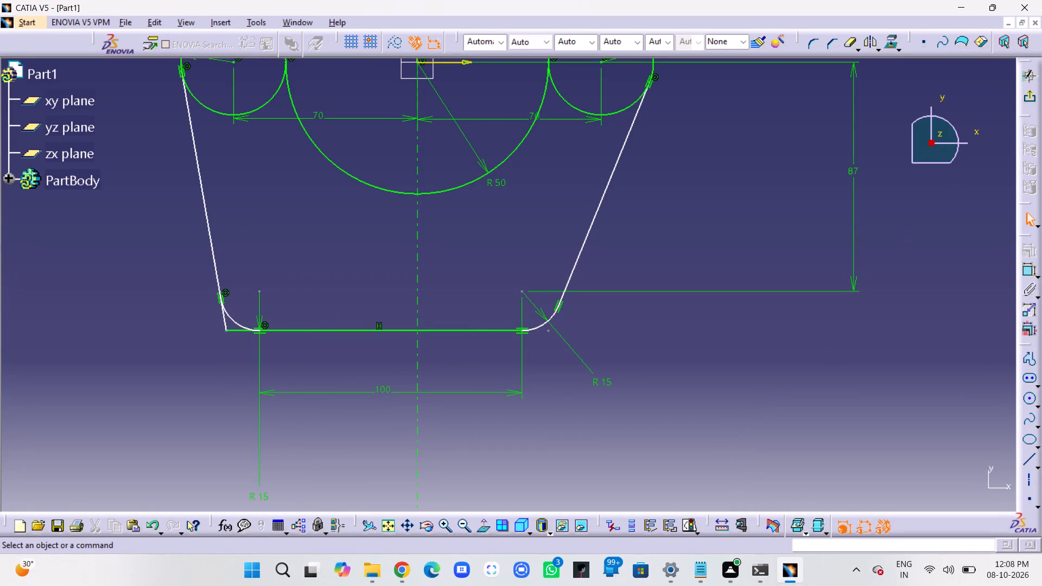
# Dimension the distance from the vertical axis to the lower-right corner arc's centre and set it to 50 mm.
pyautogui.click(1026, 267)
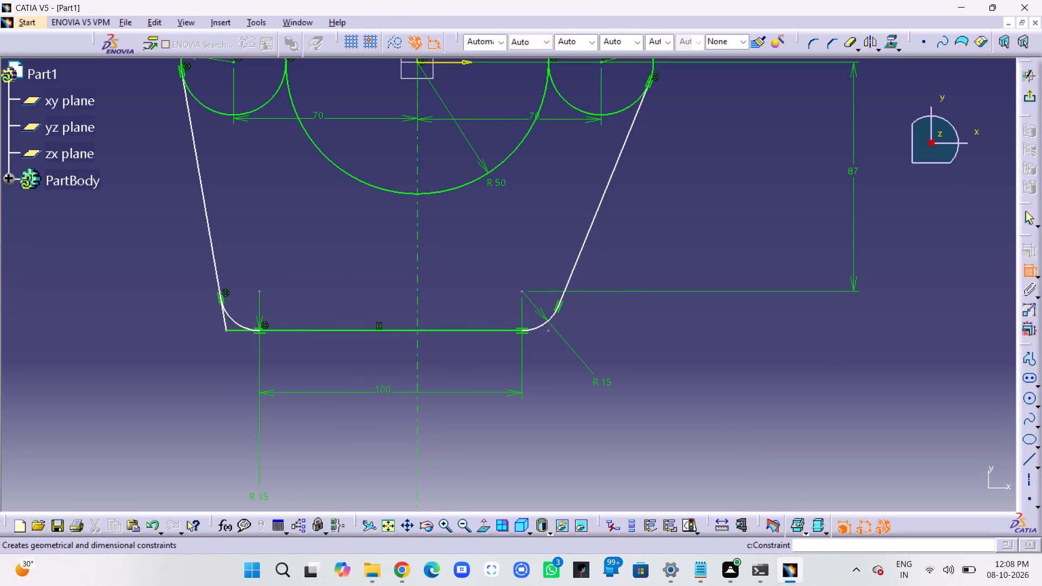
pyautogui.click(418, 281)
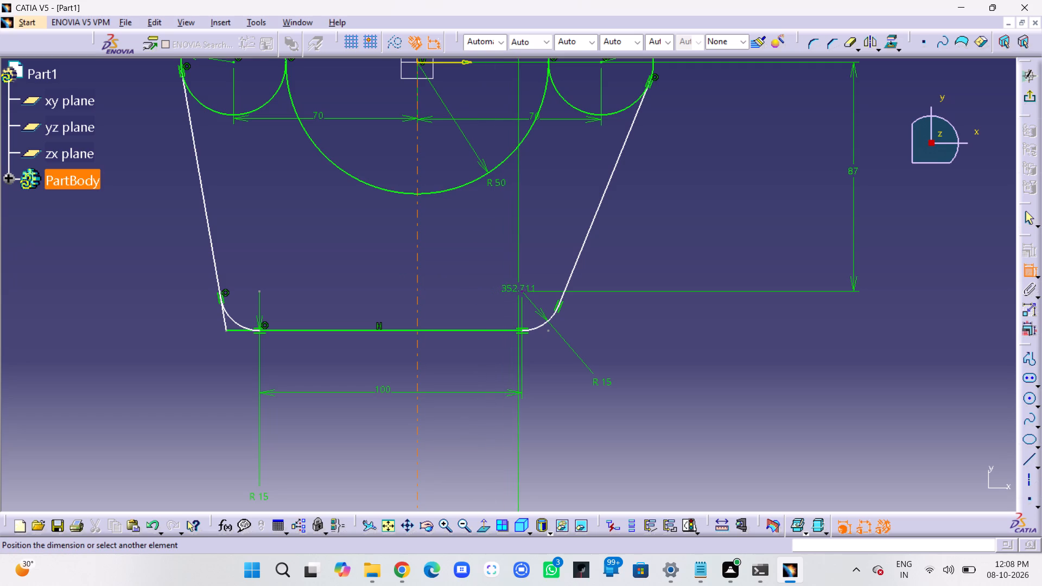
pyautogui.click(522, 290)
pyautogui.click(473, 362)
pyautogui.doubleClick(475, 357)
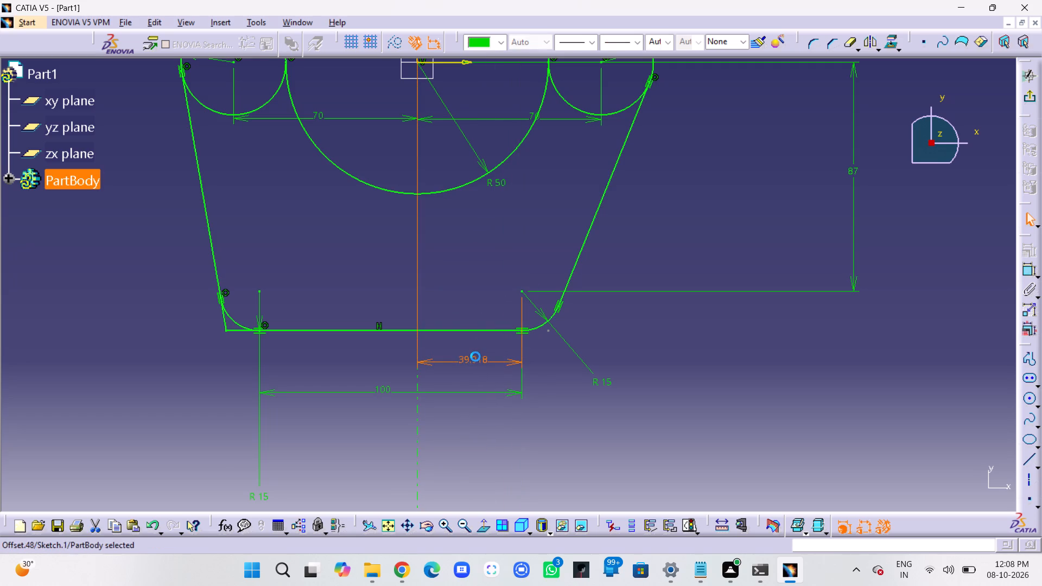
pyautogui.write('50')
pyautogui.press('Return')
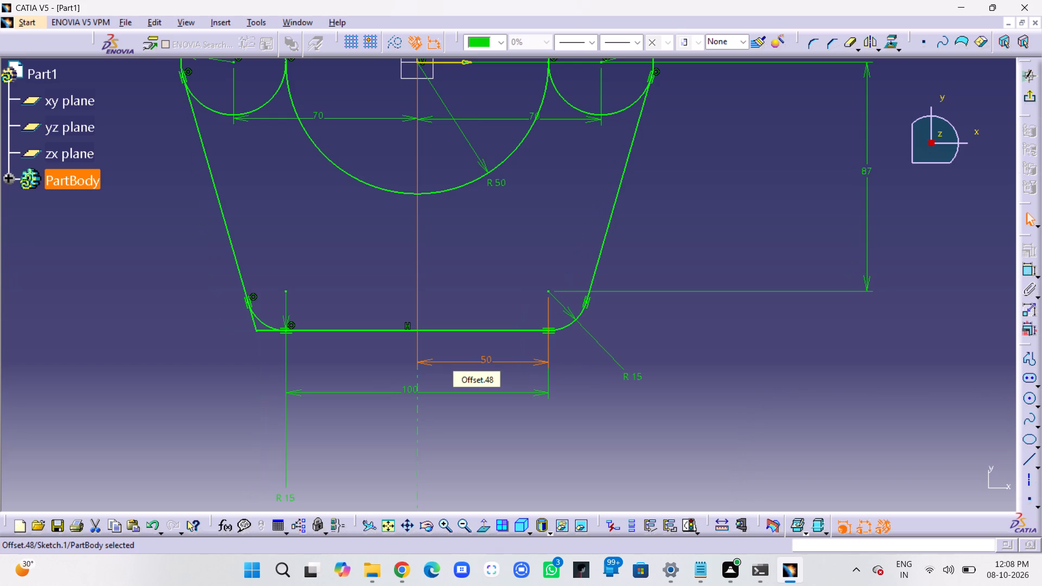
pyautogui.click(731, 355)
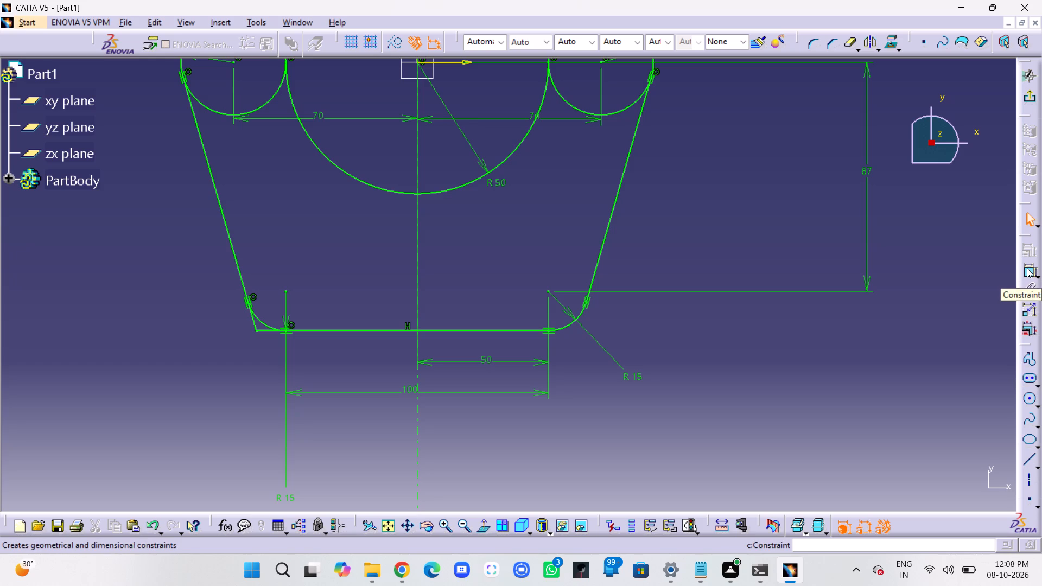
# Quick-trim the base line's left end and the left slanted line's lower end where they extend past the lower-left corner arc.
pyautogui.click(851, 47)
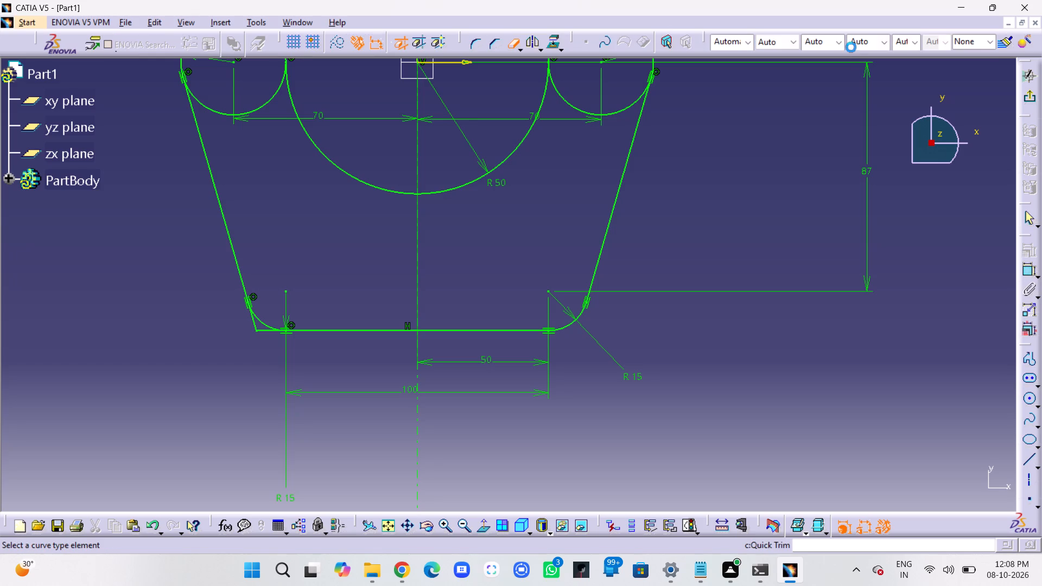
pyautogui.click(264, 333)
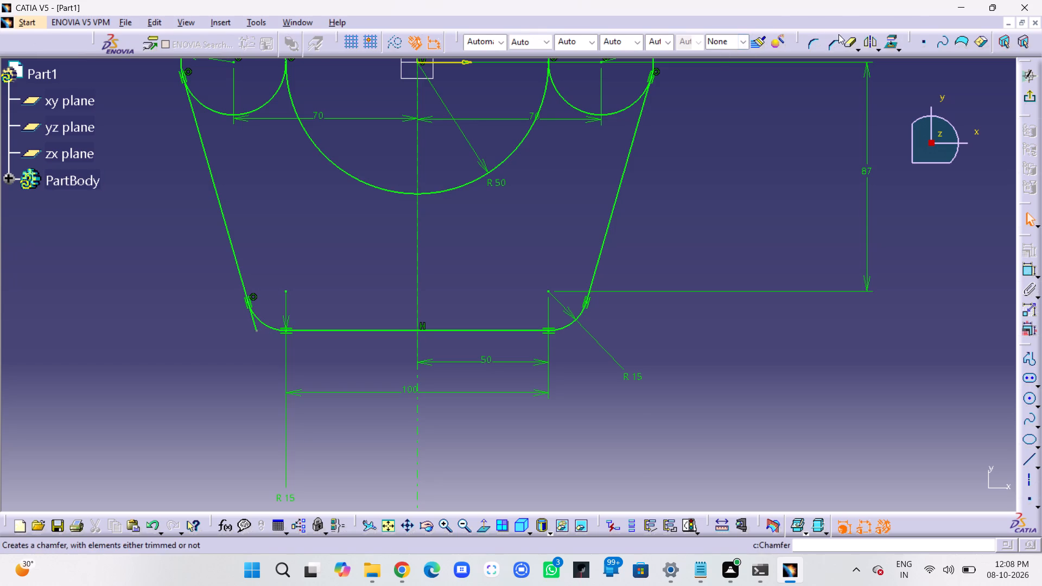
pyautogui.click(848, 41)
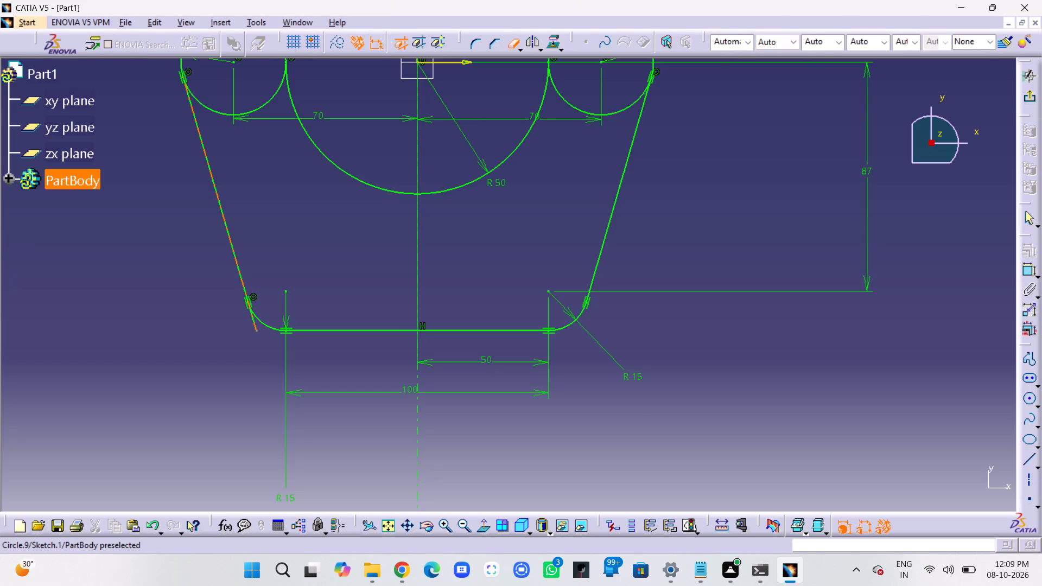
pyautogui.click(257, 326)
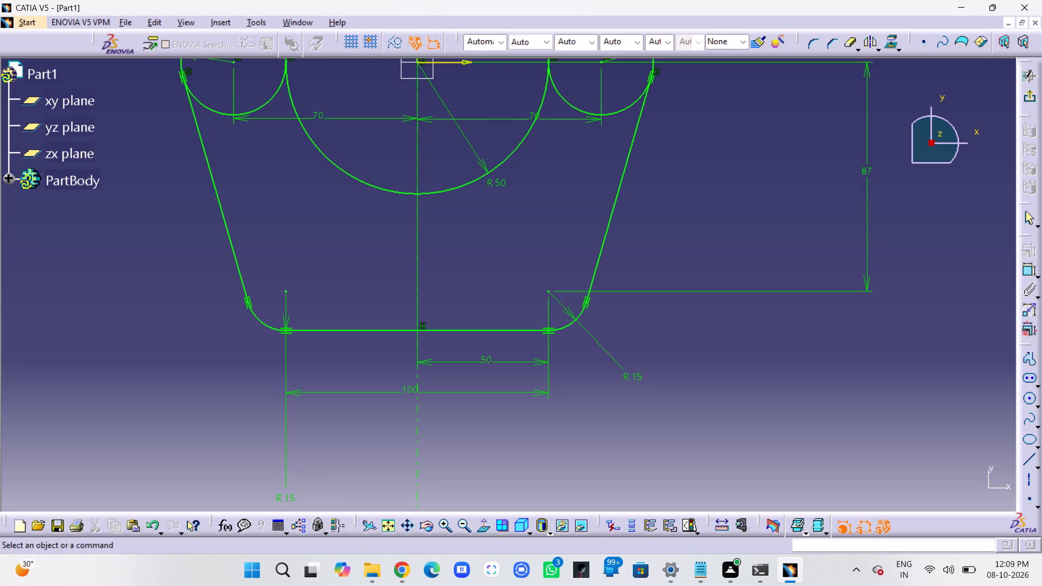
# Move the 87 mm vertical dimension closer to the profile's right side.
pyautogui.moveTo(757, 235); pyautogui.dragTo(796, 278, button='middle')
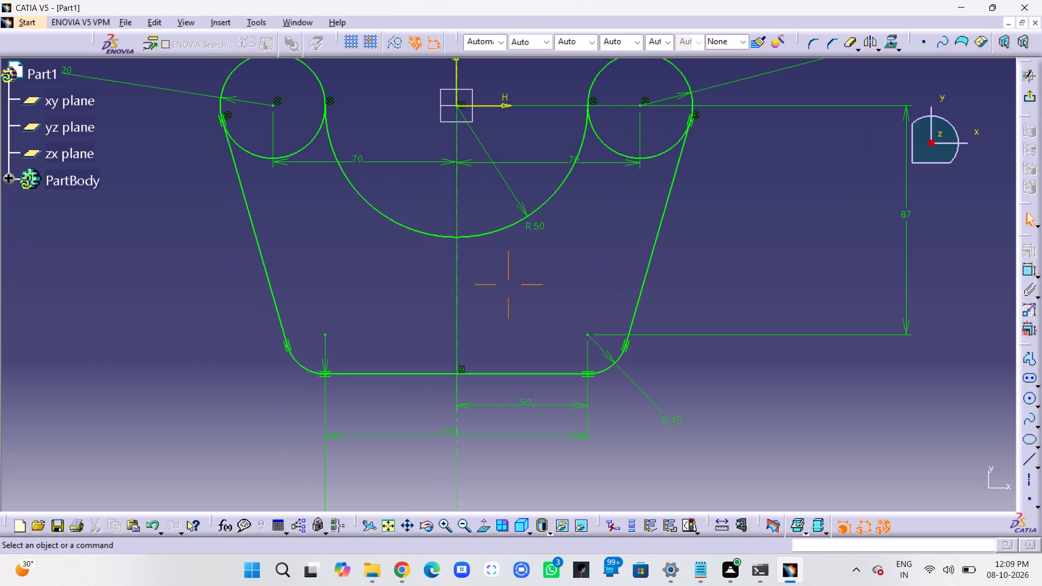
pyautogui.moveTo(796, 278); pyautogui.dragTo(795, 279, button='middle')
pyautogui.rightClick(796, 278)
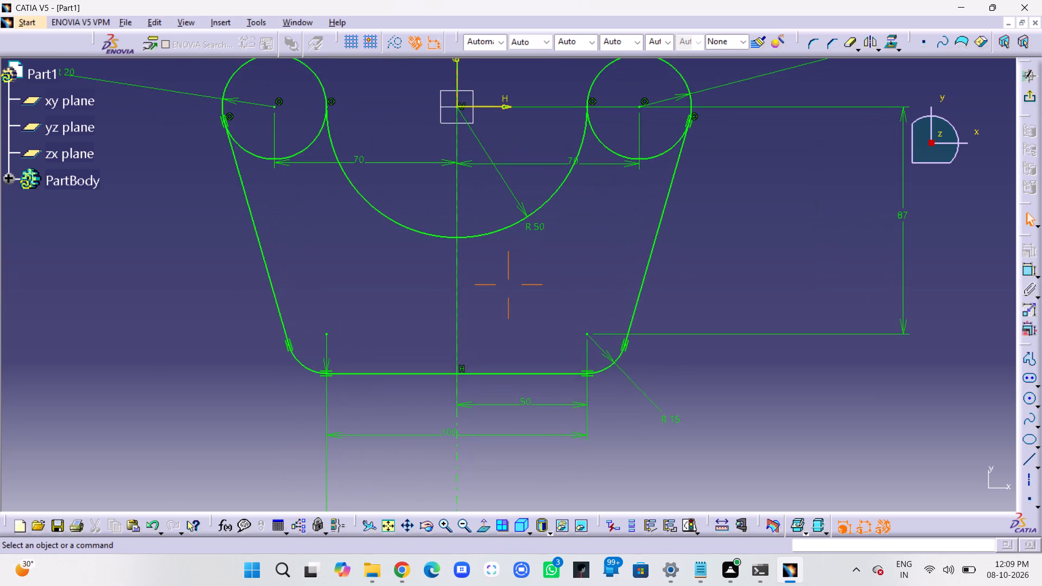
pyautogui.moveTo(795, 279); pyautogui.dragTo(795, 279, button='middle')
pyautogui.moveTo(800, 265); pyautogui.dragTo(800, 309, button='middle')
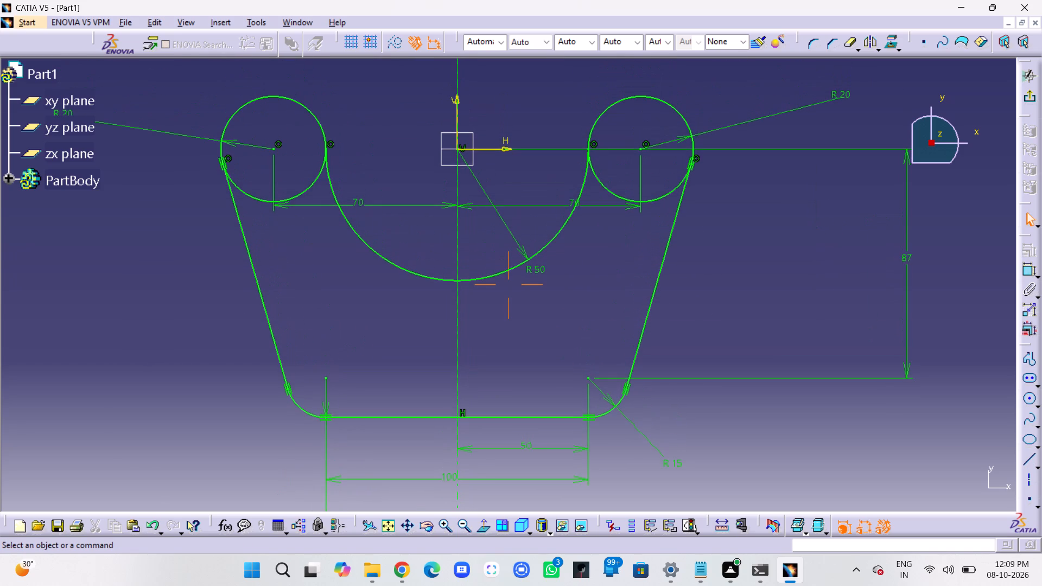
pyautogui.moveTo(800, 309); pyautogui.dragTo(800, 309, button='middle')
pyautogui.moveTo(907, 258); pyautogui.dragTo(778, 264)
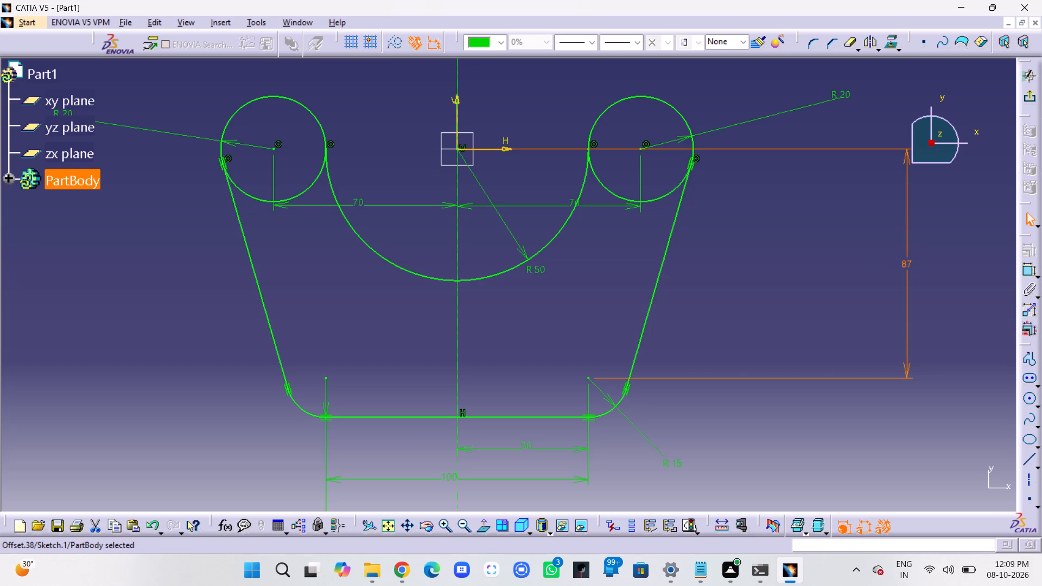
pyautogui.moveTo(778, 264); pyautogui.dragTo(777, 264)
pyautogui.click(855, 291)
pyautogui.moveTo(907, 301); pyautogui.dragTo(745, 300)
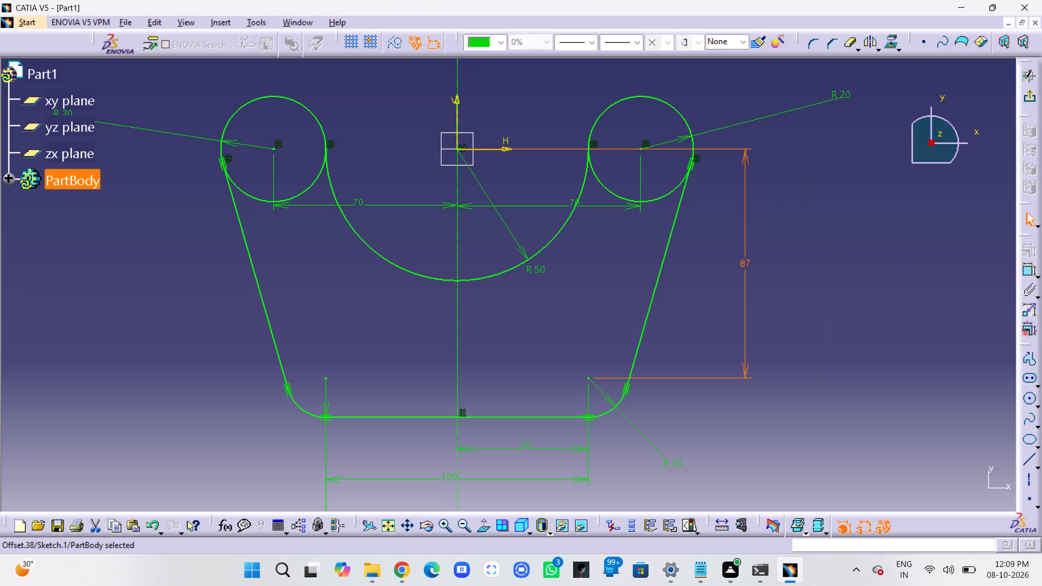
pyautogui.moveTo(745, 300); pyautogui.dragTo(782, 303)
pyautogui.click(846, 289)
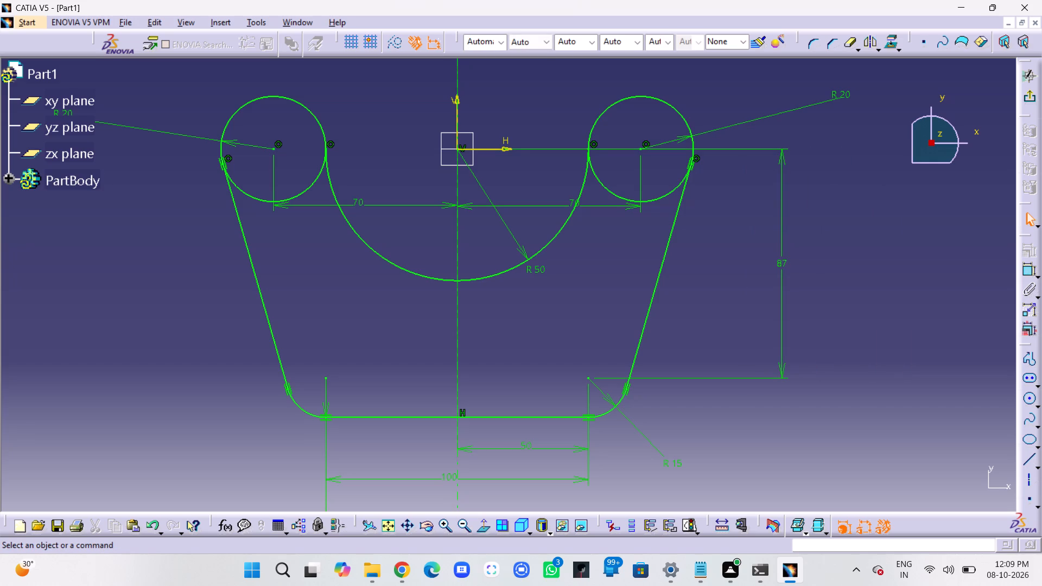
# Reposition the lower-left corner arc's R 15 dimension to just outside the profile, below and left of the arc.
pyautogui.moveTo(431, 355); pyautogui.dragTo(442, 401, button='middle')
pyautogui.rightClick(431, 355)
pyautogui.moveTo(391, 460); pyautogui.dragTo(354, 388)
pyautogui.click(308, 377)
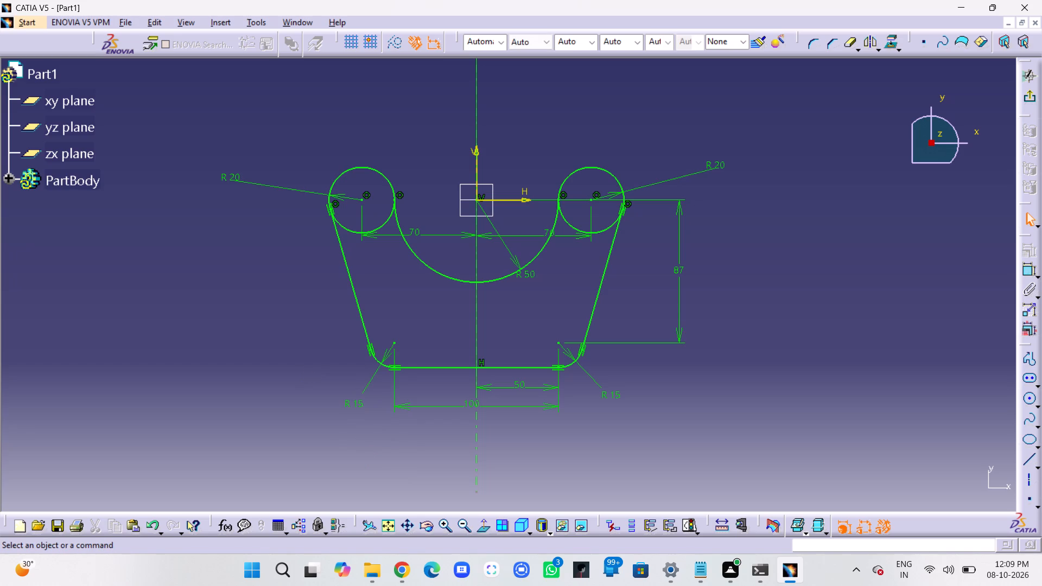
# Quick-trim the lower inner portions of both 20 mm side circles, leaving only their upper arcs in the profile outline.
pyautogui.moveTo(727, 428); pyautogui.dragTo(751, 431, button='middle')
pyautogui.rightClick(740, 468)
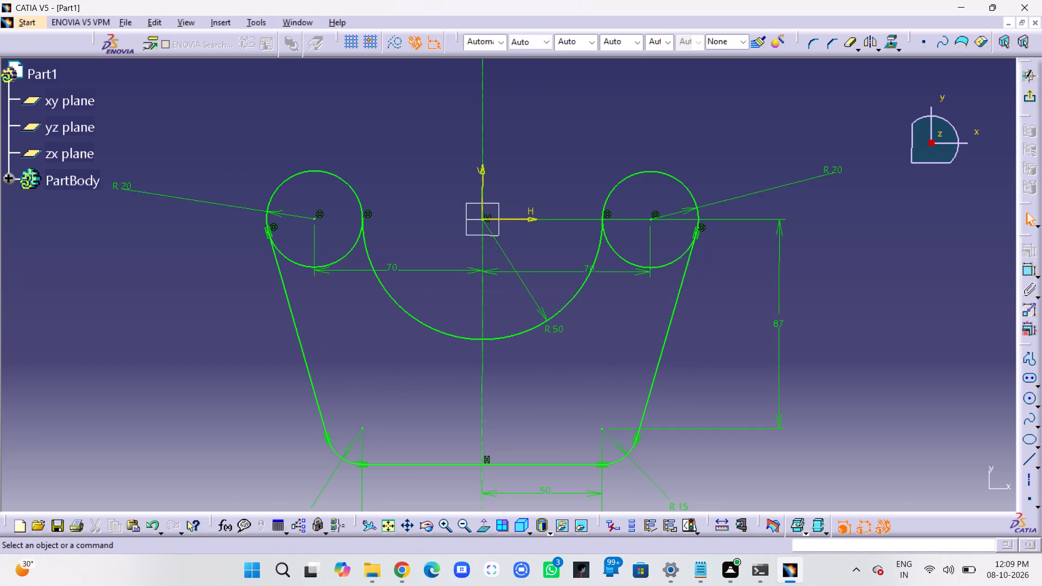
pyautogui.moveTo(737, 450); pyautogui.dragTo(760, 378, button='middle')
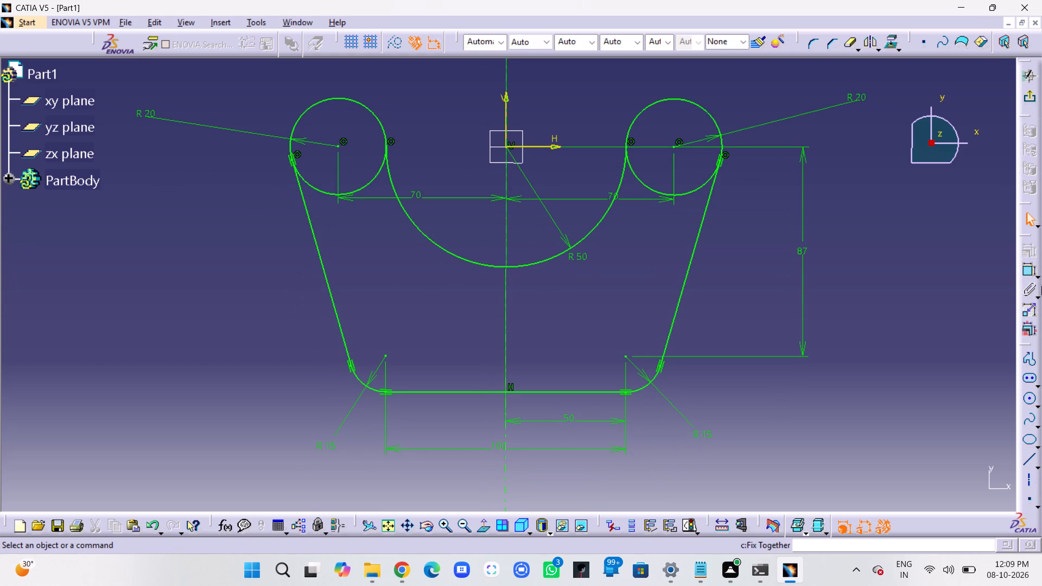
pyautogui.click(846, 47)
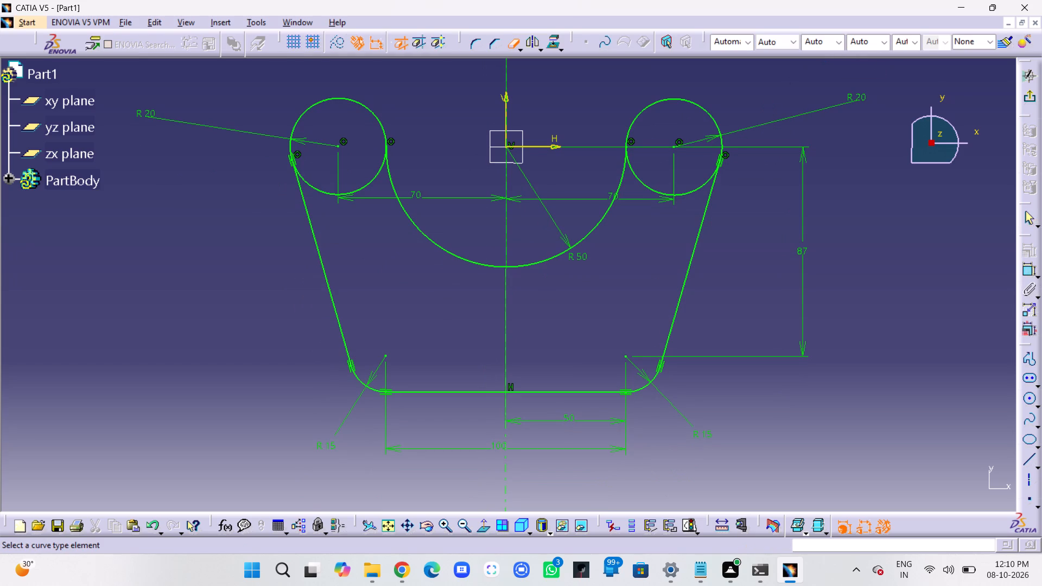
pyautogui.click(659, 193)
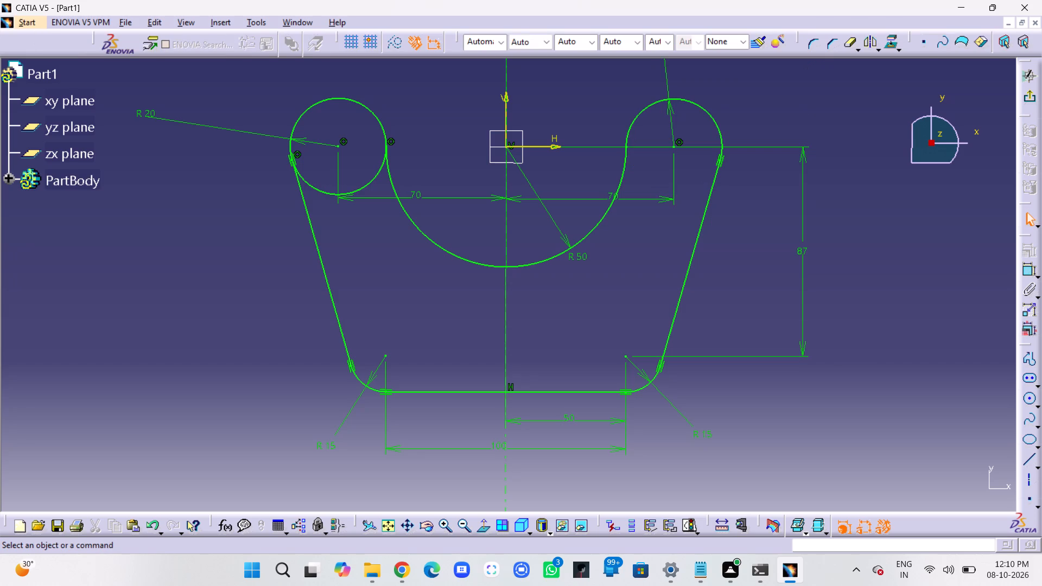
pyautogui.click(848, 44)
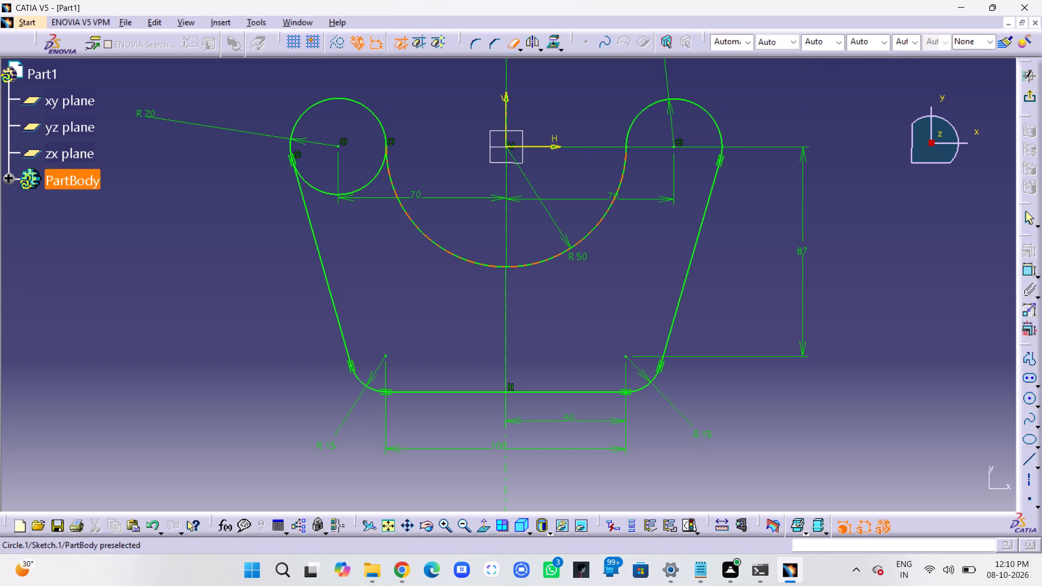
pyautogui.click(372, 182)
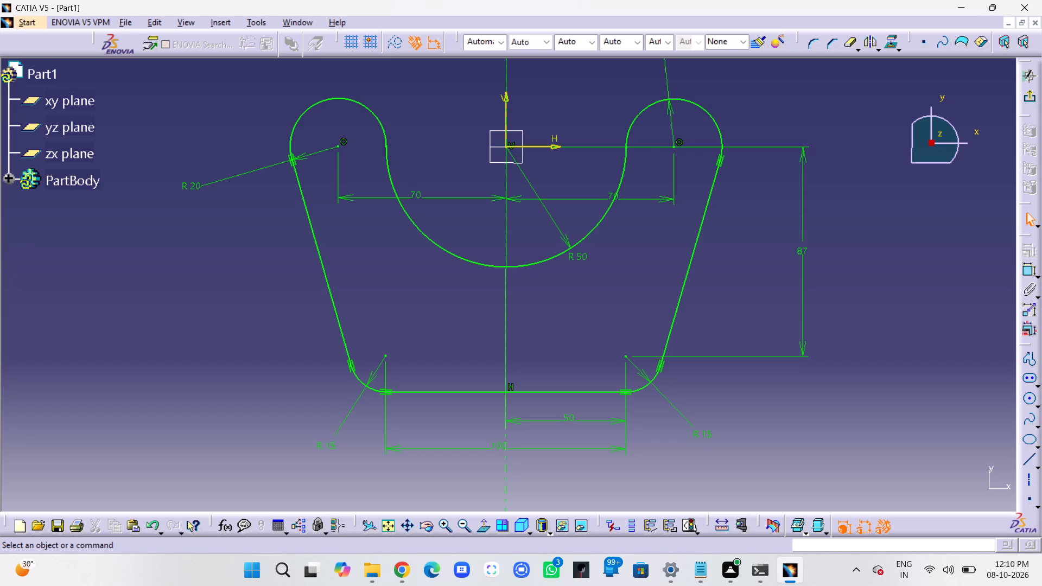
# Shift the 100 mm dimension's text off the vertical axis and the right 70 mm dimension's text clear of the R 50 arc.
pyautogui.moveTo(499, 448); pyautogui.dragTo(516, 452)
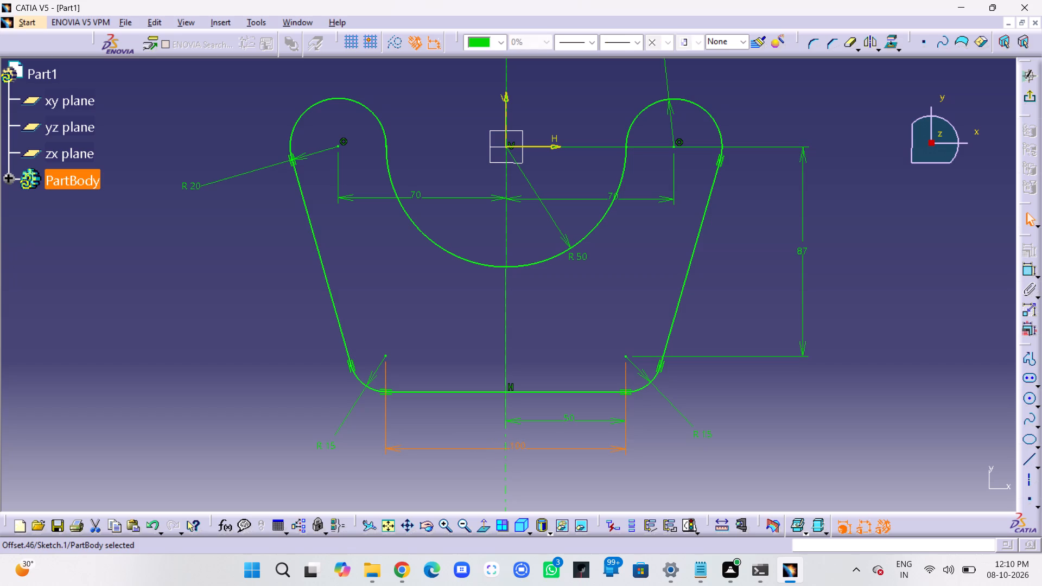
pyautogui.moveTo(516, 452); pyautogui.dragTo(492, 449)
pyautogui.moveTo(492, 449); pyautogui.dragTo(491, 448)
pyautogui.click(638, 470)
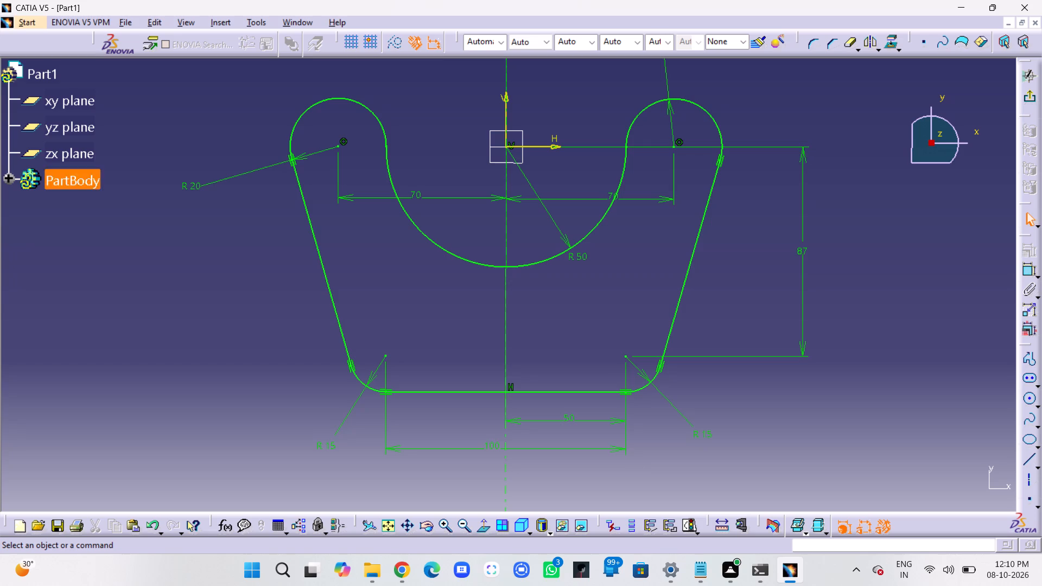
pyautogui.moveTo(609, 196); pyautogui.dragTo(589, 202)
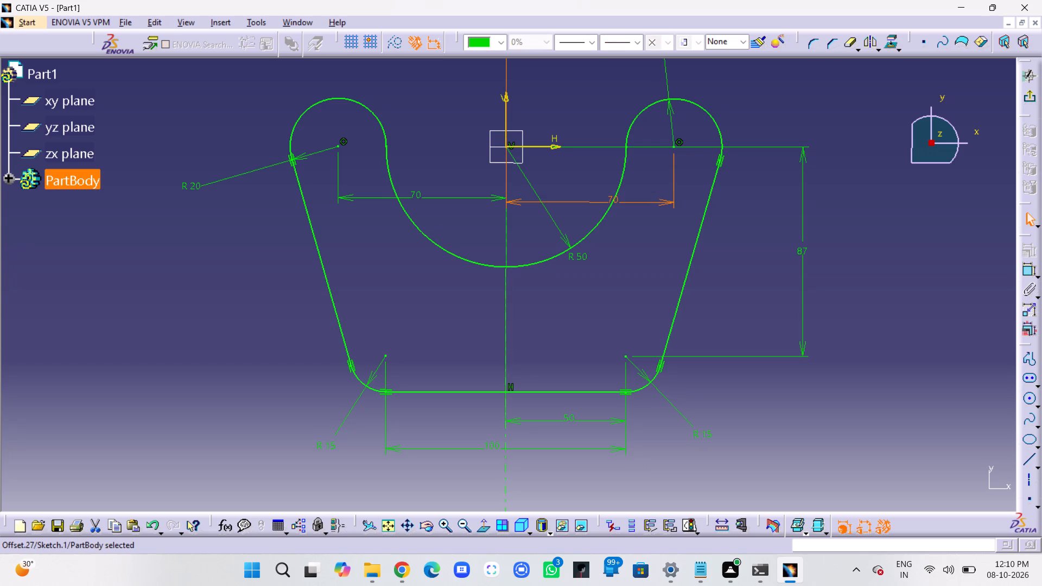
pyautogui.moveTo(589, 202); pyautogui.dragTo(593, 198)
pyautogui.click(631, 213)
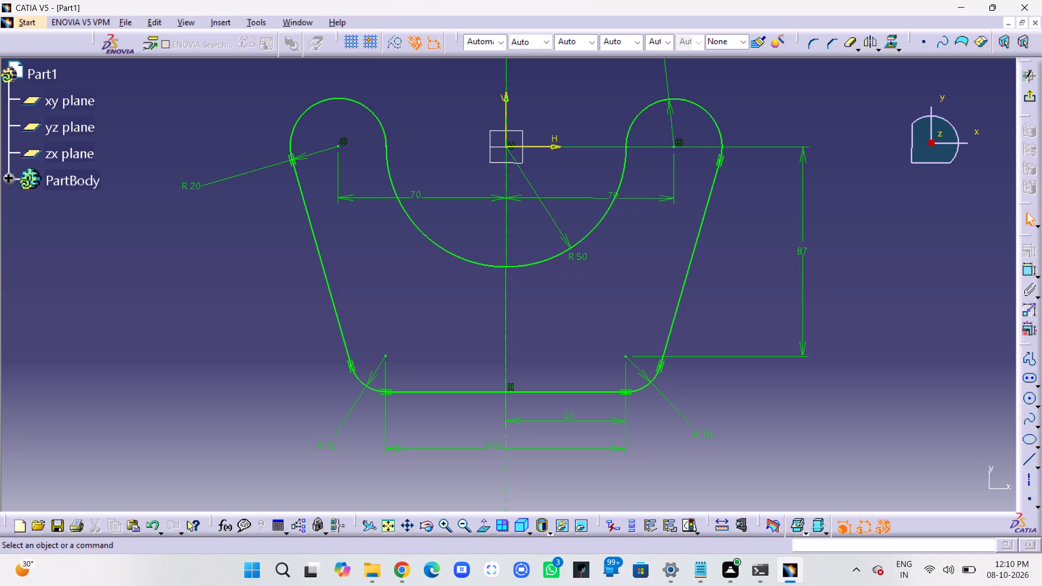
pyautogui.moveTo(609, 192); pyautogui.dragTo(594, 191)
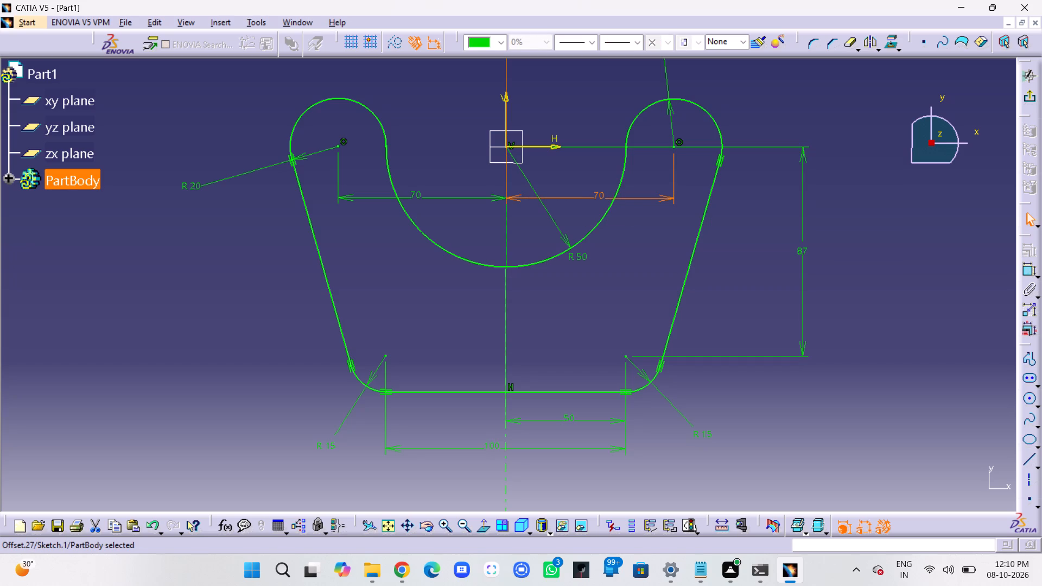
pyautogui.click(640, 234)
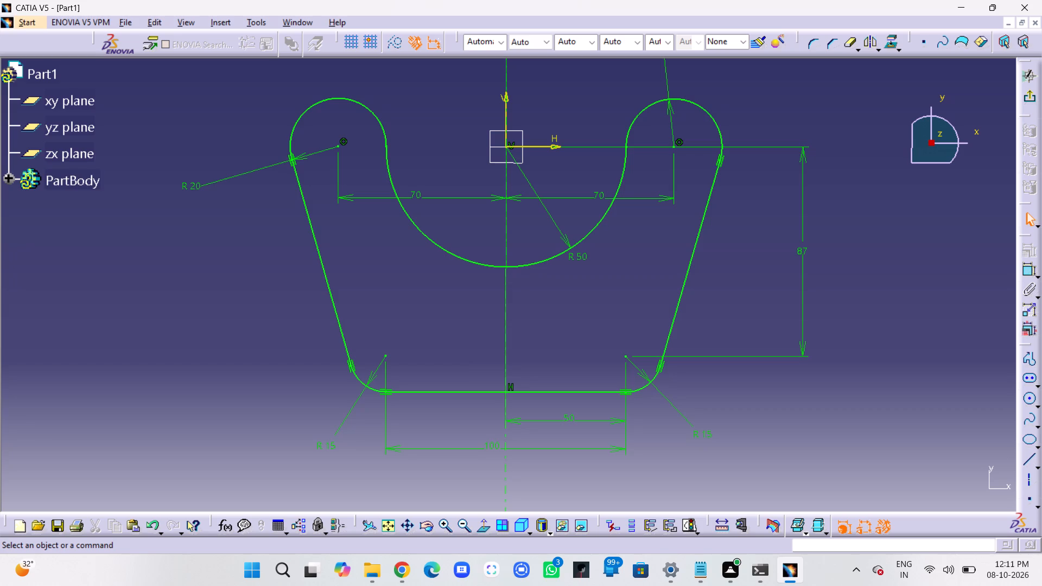
# Reposition the left upper arc's R 20 dimension to the arc's upper-left side, outside the profile.
pyautogui.moveTo(189, 187); pyautogui.dragTo(0, 234)
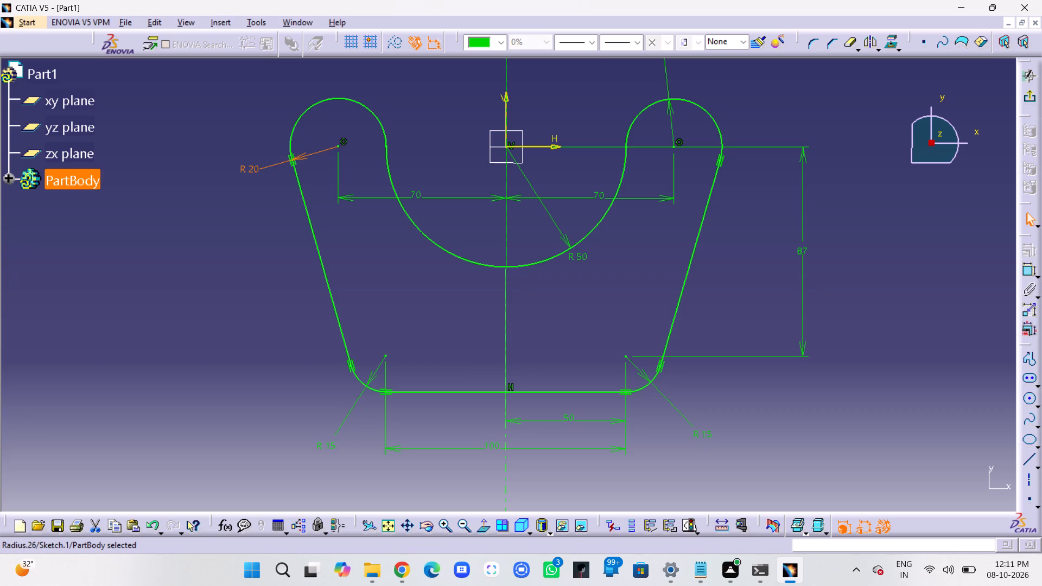
pyautogui.moveTo(0, 234); pyautogui.dragTo(0, 237)
pyautogui.moveTo(274, 164); pyautogui.dragTo(262, 116)
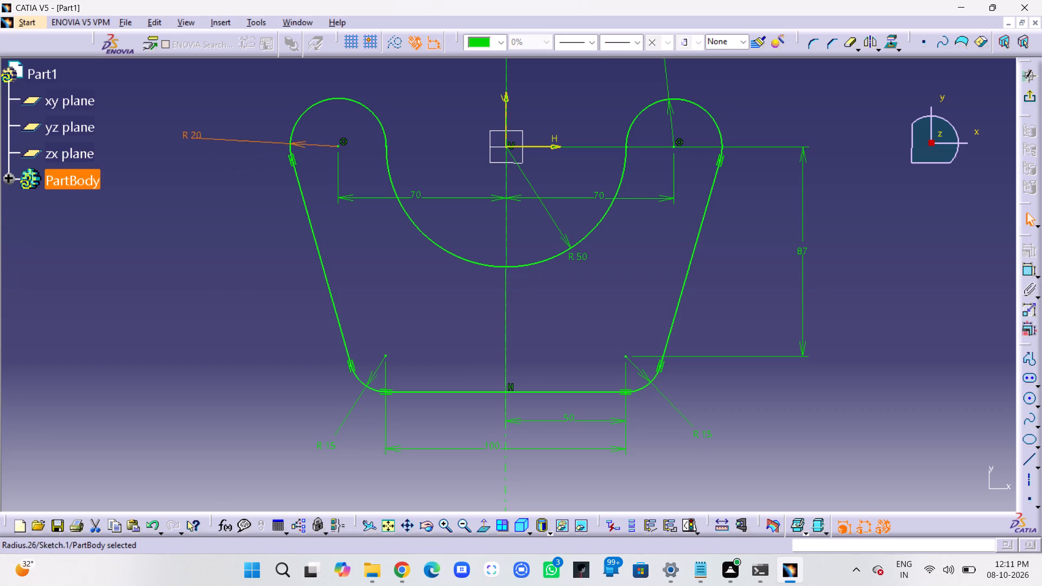
pyautogui.moveTo(262, 116); pyautogui.dragTo(268, 93)
pyautogui.click(289, 85)
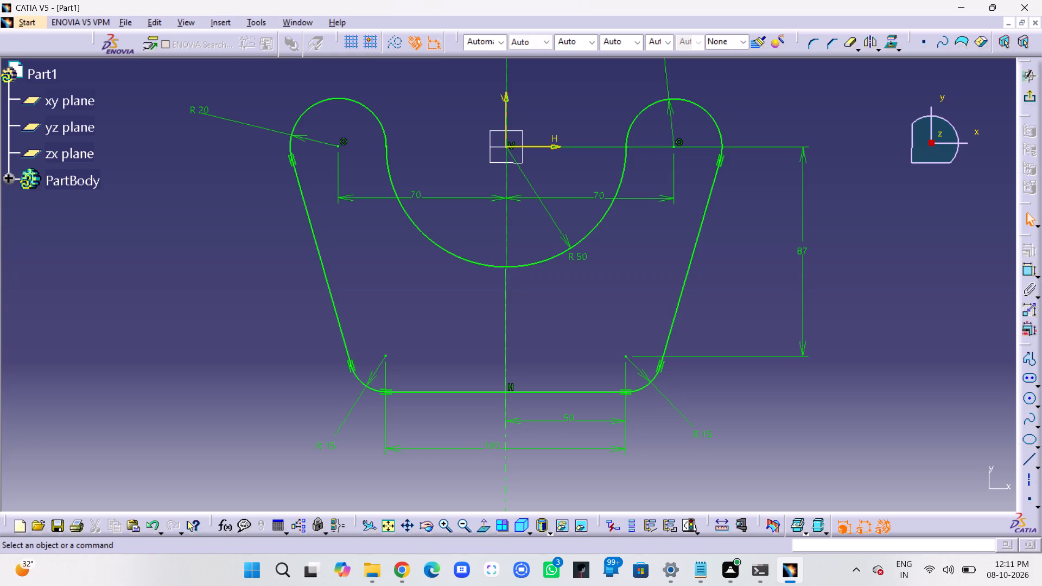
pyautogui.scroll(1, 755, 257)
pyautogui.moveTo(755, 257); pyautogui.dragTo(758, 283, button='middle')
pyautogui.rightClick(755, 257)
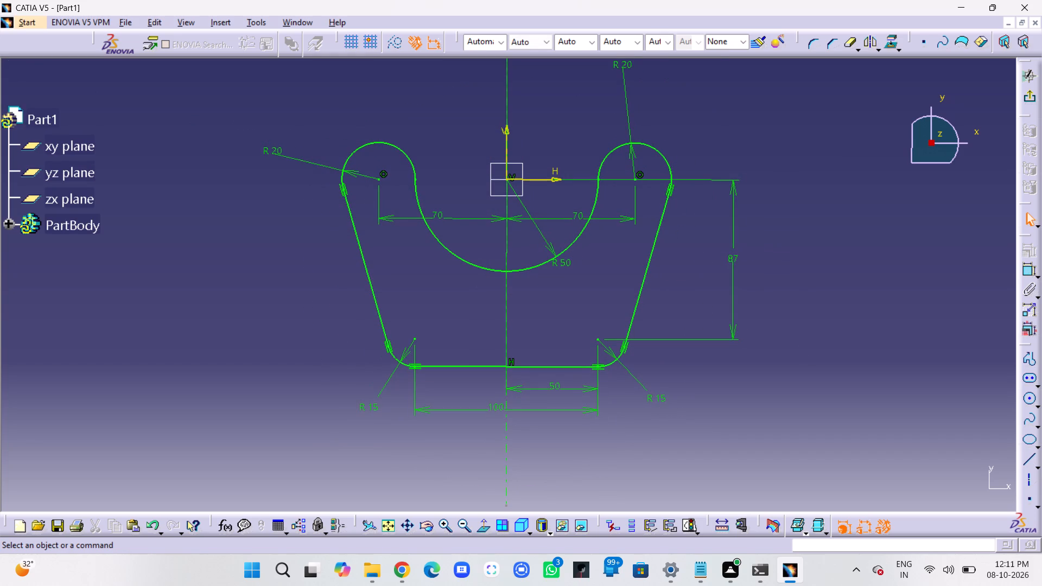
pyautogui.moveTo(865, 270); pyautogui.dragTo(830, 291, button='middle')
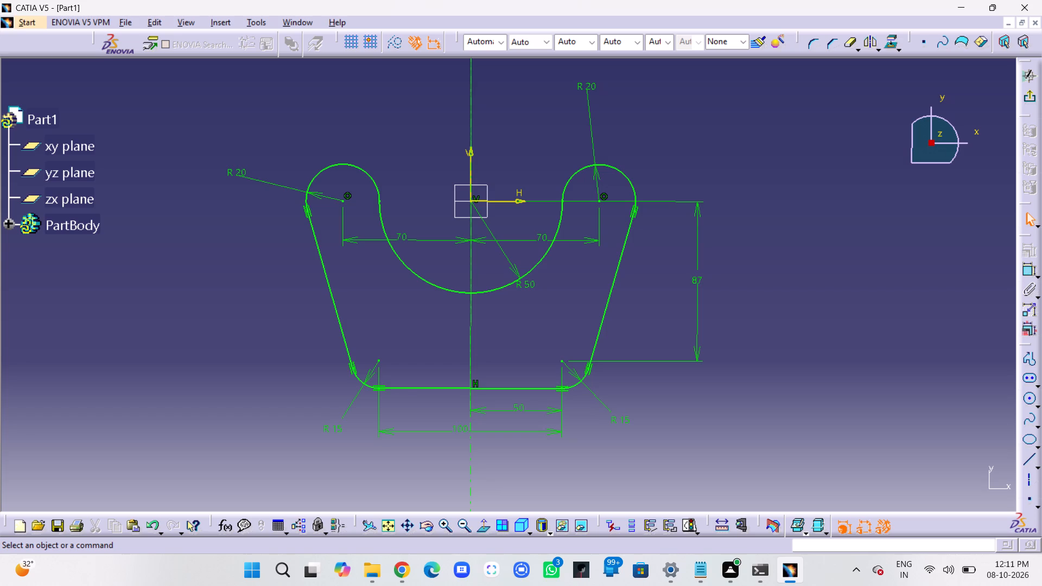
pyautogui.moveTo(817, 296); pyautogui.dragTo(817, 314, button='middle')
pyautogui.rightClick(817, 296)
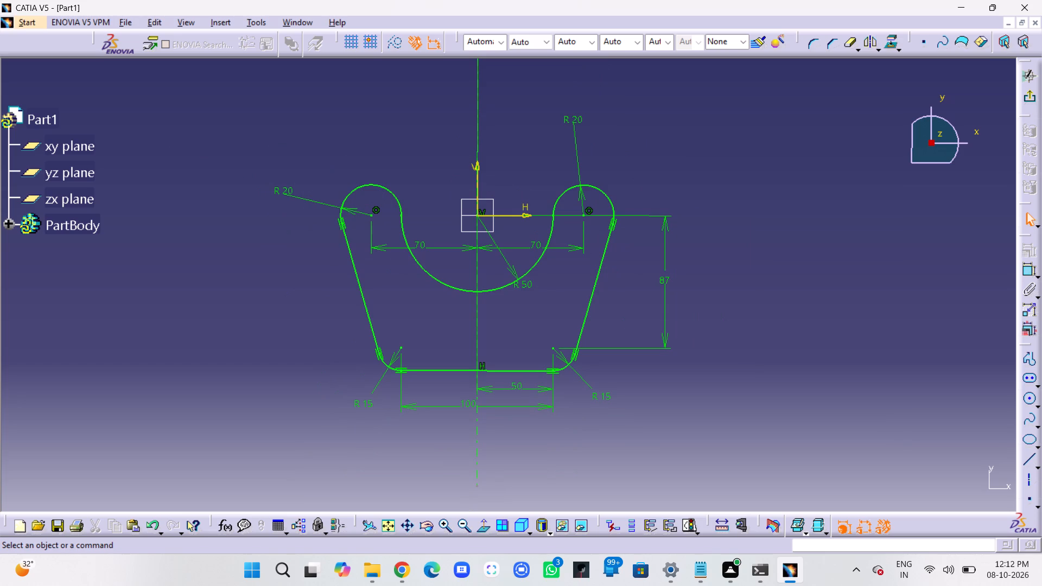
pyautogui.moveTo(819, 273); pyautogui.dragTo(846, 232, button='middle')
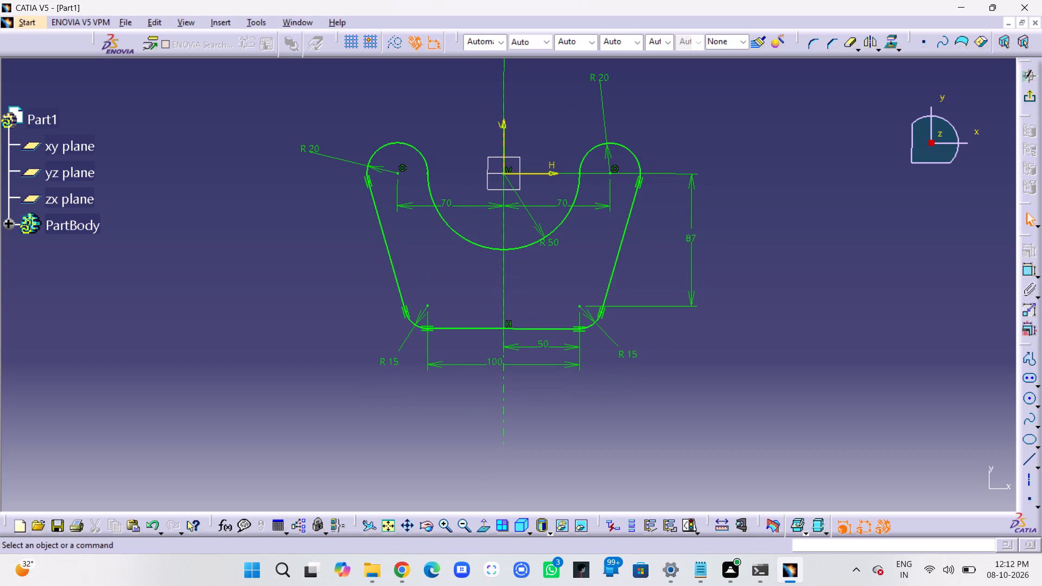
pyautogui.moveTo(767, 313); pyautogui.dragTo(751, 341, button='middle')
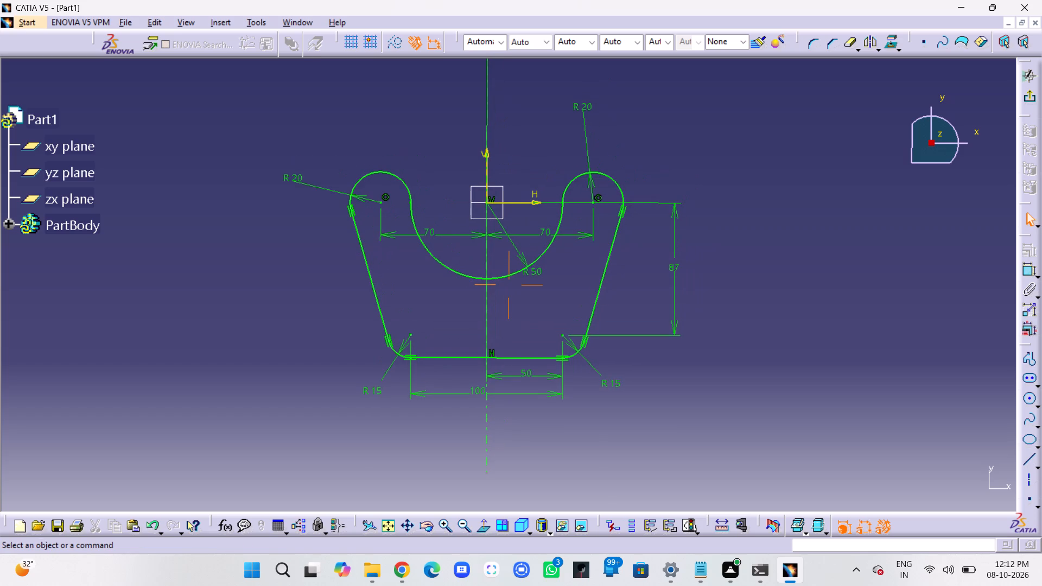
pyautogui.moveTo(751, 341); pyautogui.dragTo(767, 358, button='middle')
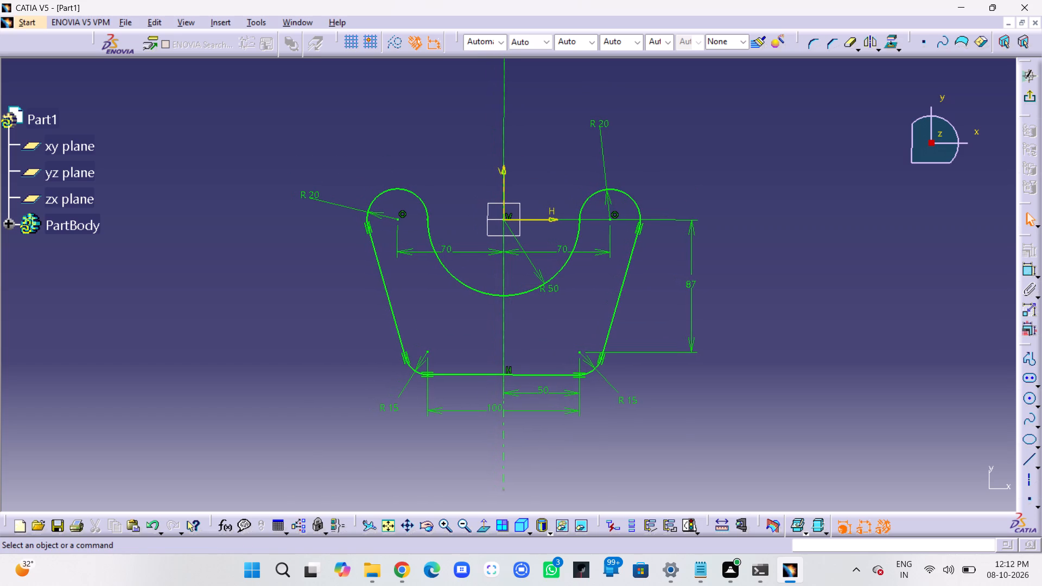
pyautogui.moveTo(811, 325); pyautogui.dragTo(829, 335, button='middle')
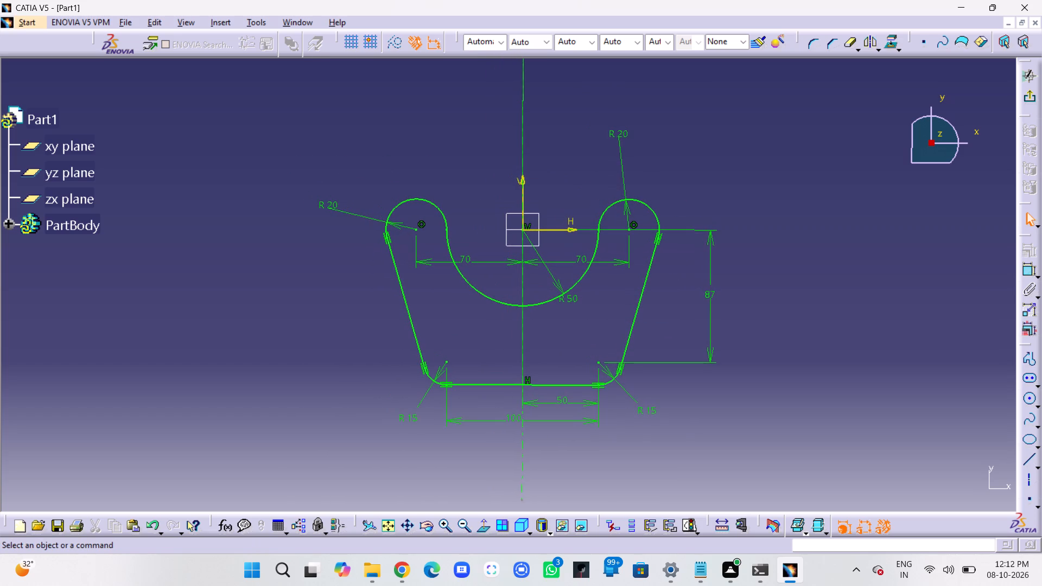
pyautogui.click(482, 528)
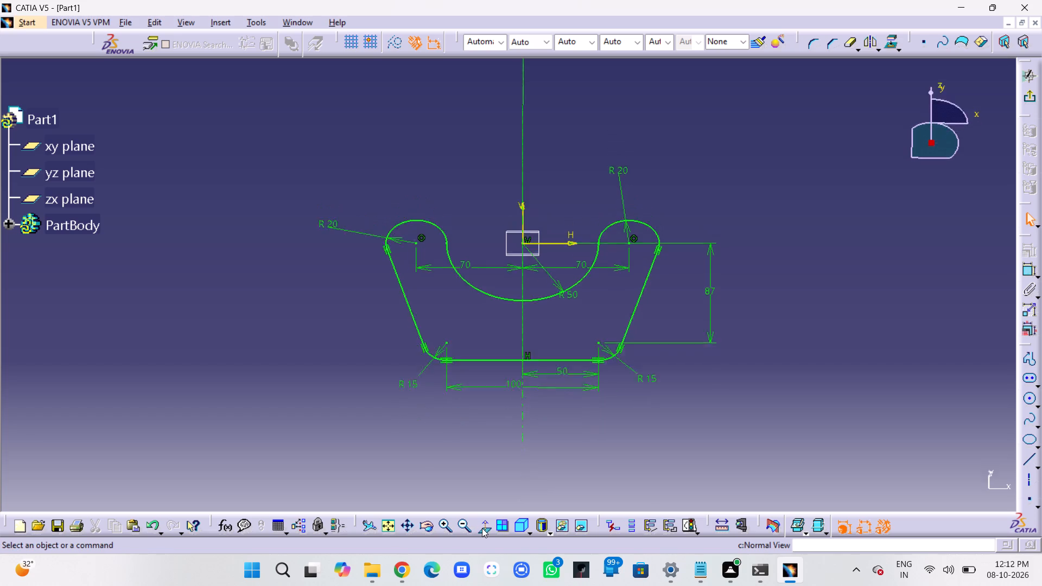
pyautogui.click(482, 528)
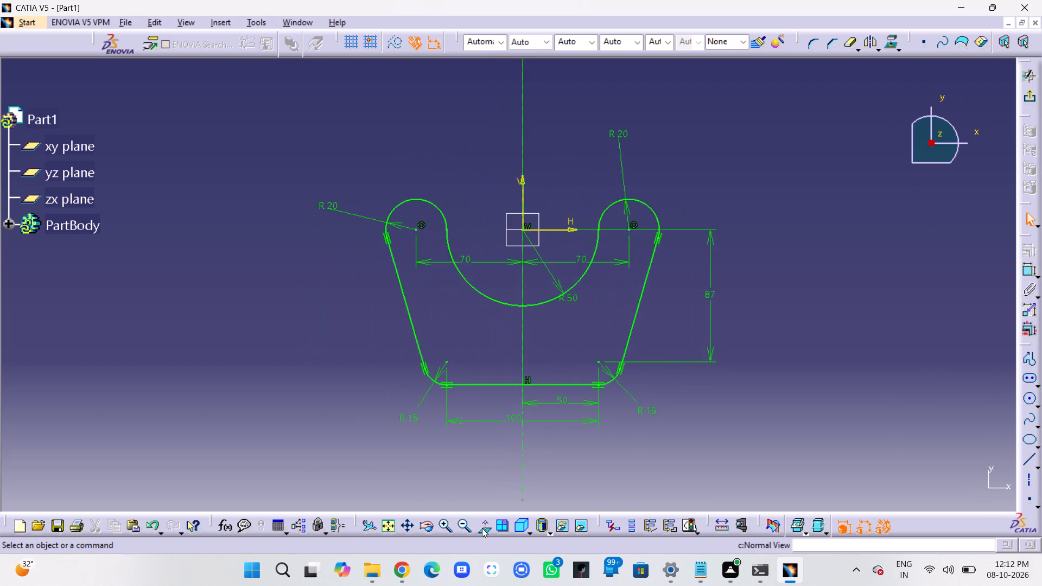
# Reposition the R 50 dimension's text slightly farther outside the large concave arc, below and right of it.
pyautogui.moveTo(570, 297); pyautogui.dragTo(580, 313)
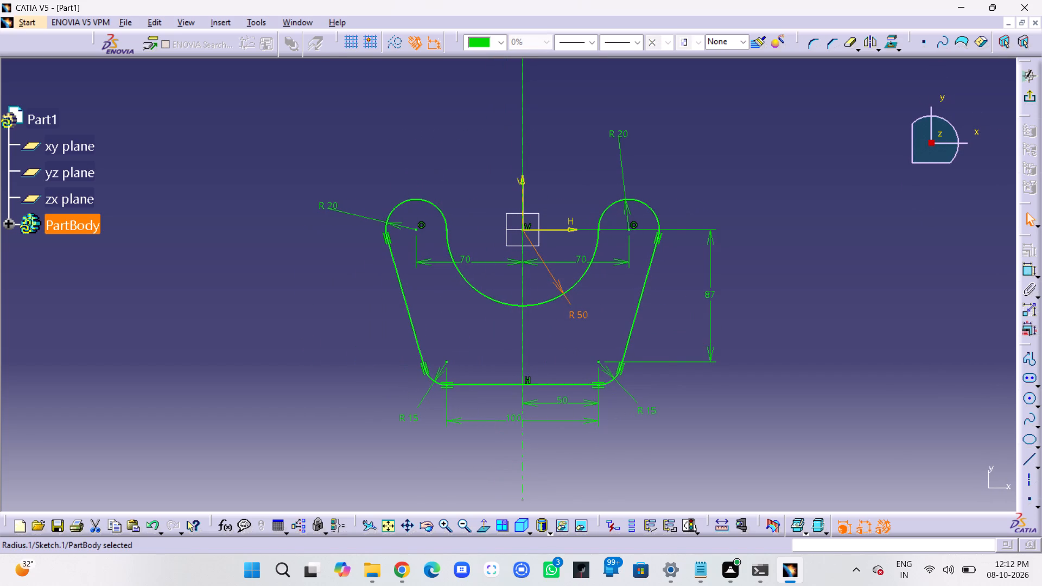
pyautogui.moveTo(580, 313); pyautogui.dragTo(581, 318)
pyautogui.click(612, 296)
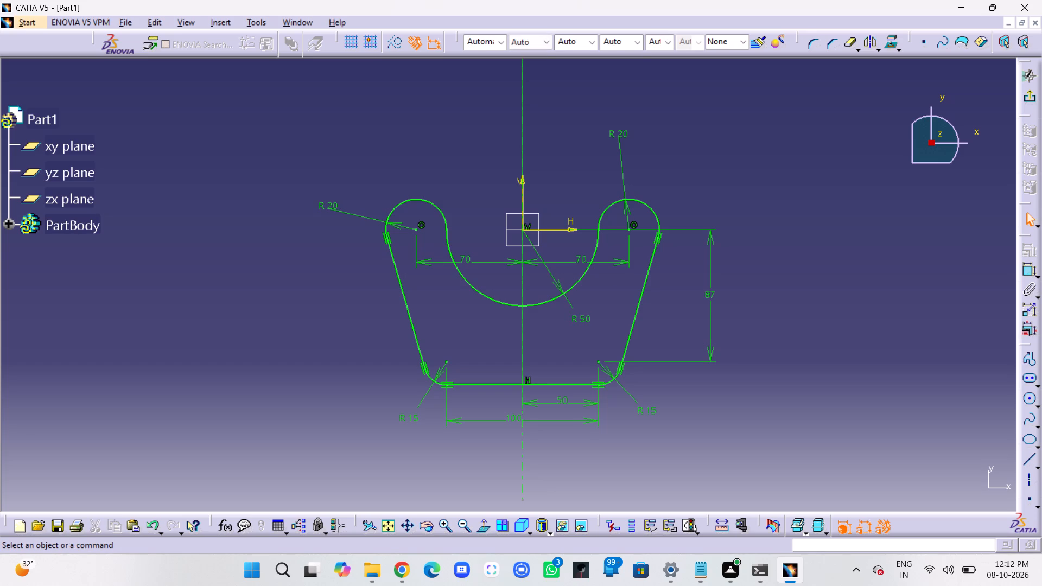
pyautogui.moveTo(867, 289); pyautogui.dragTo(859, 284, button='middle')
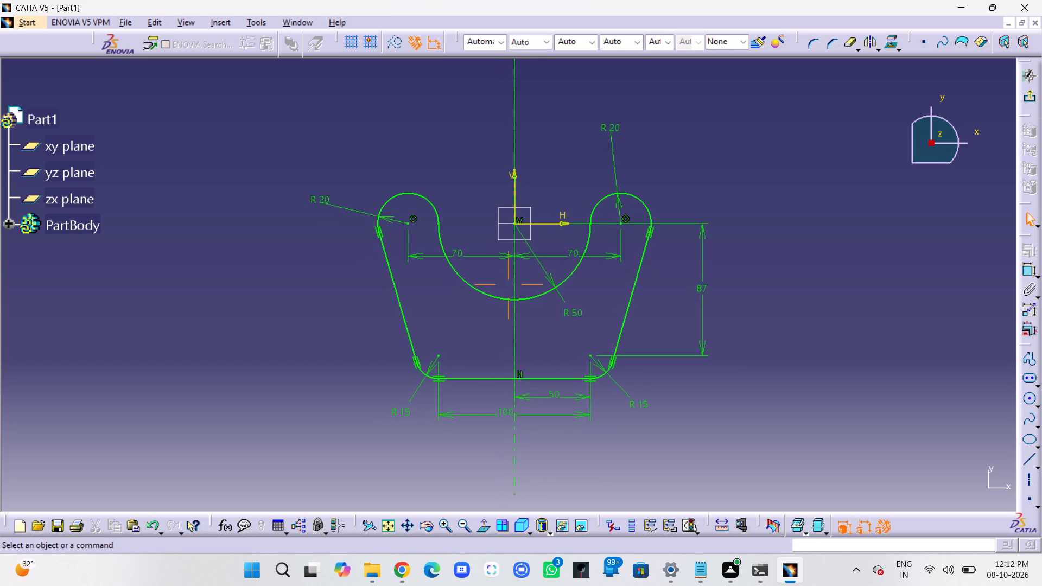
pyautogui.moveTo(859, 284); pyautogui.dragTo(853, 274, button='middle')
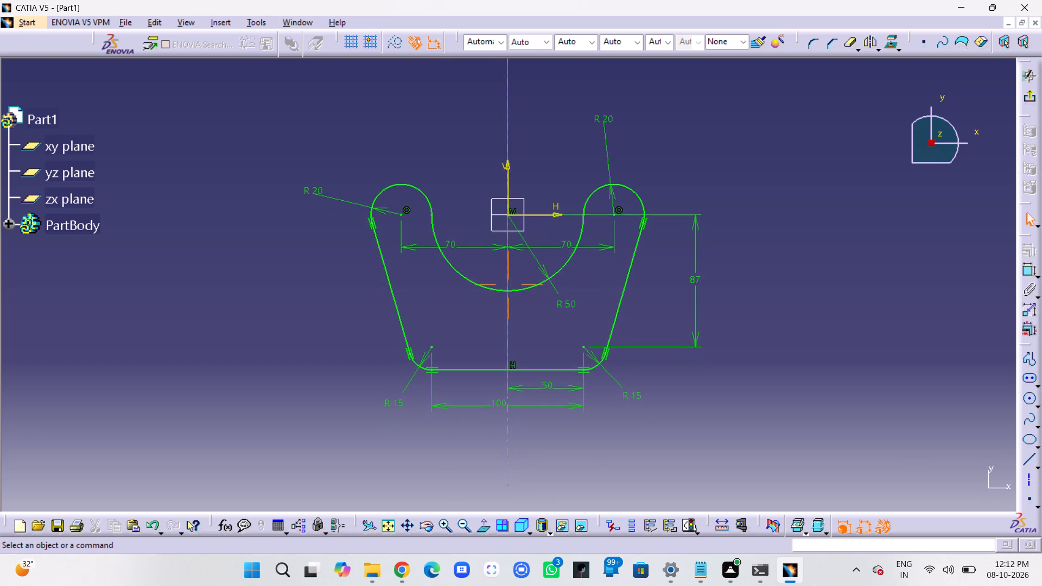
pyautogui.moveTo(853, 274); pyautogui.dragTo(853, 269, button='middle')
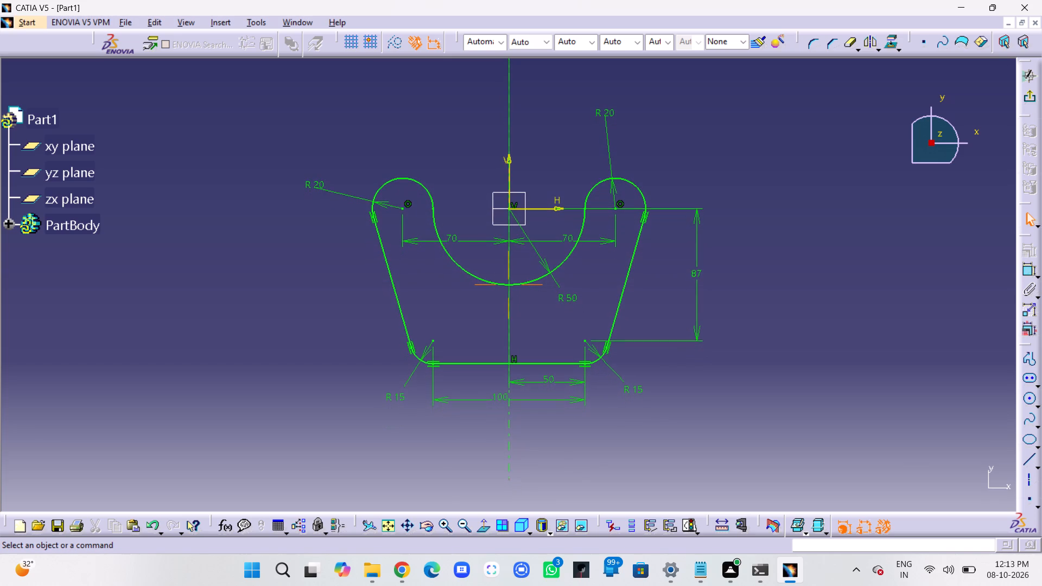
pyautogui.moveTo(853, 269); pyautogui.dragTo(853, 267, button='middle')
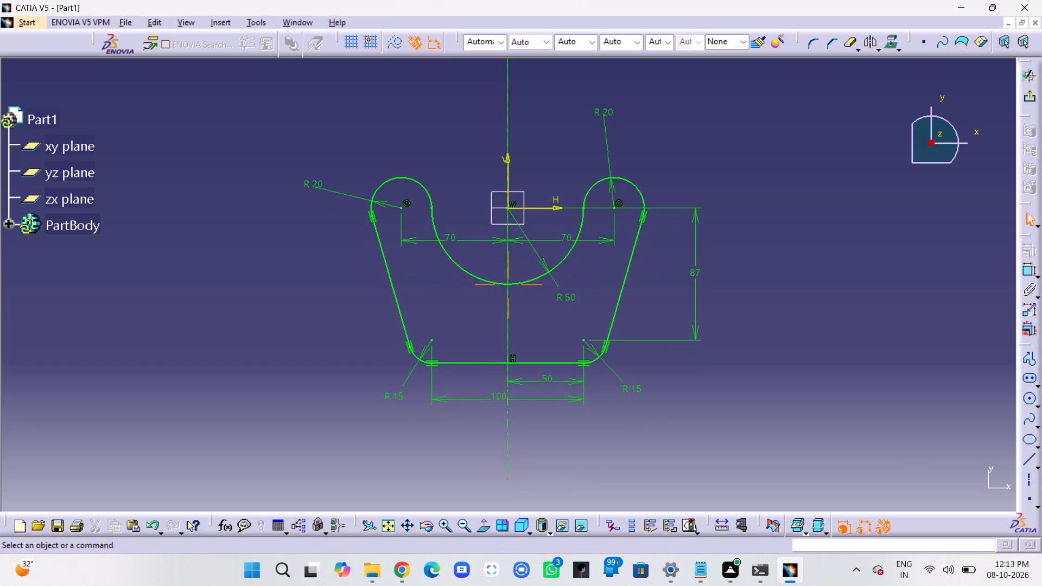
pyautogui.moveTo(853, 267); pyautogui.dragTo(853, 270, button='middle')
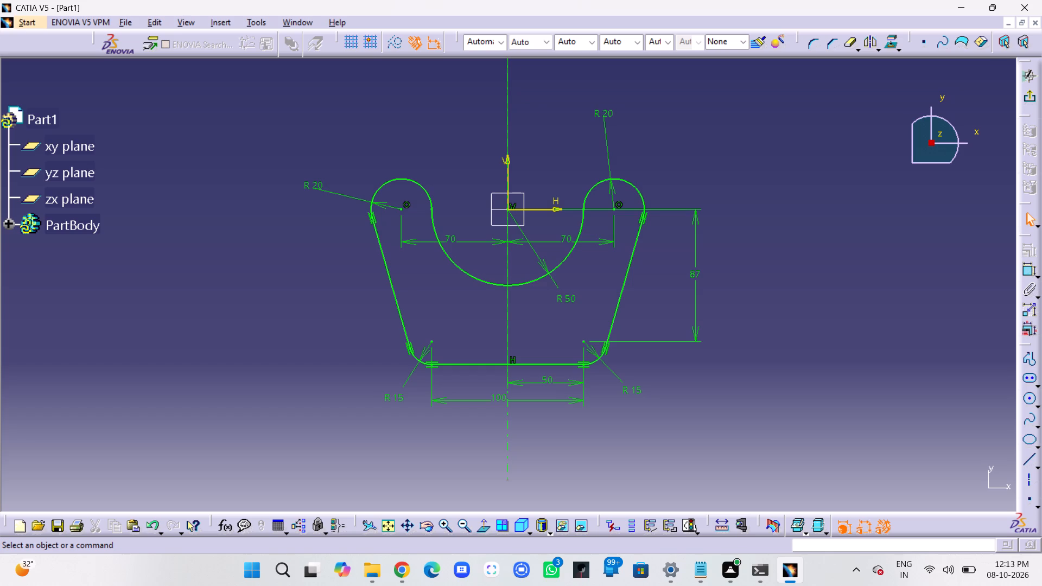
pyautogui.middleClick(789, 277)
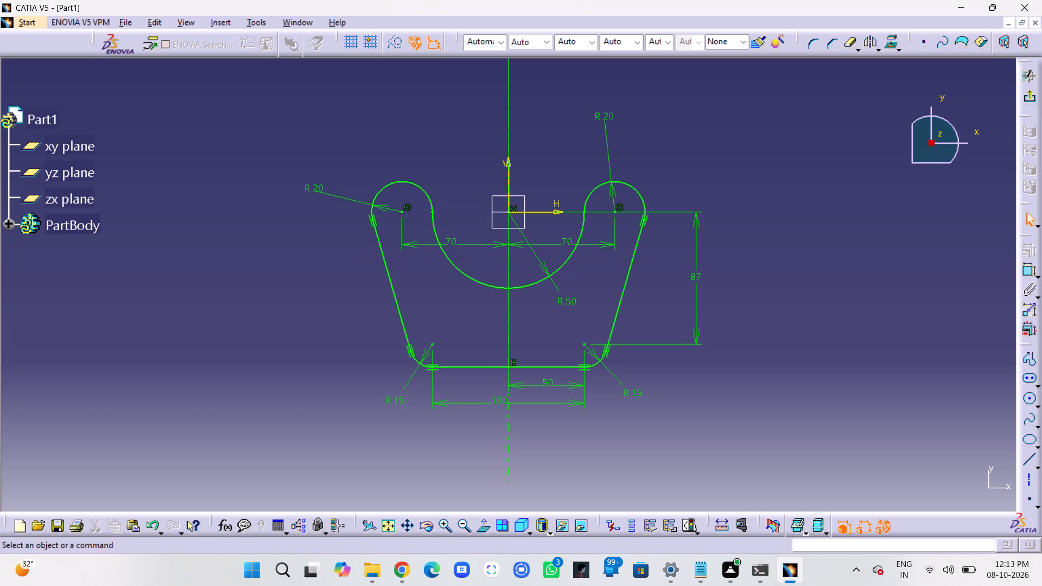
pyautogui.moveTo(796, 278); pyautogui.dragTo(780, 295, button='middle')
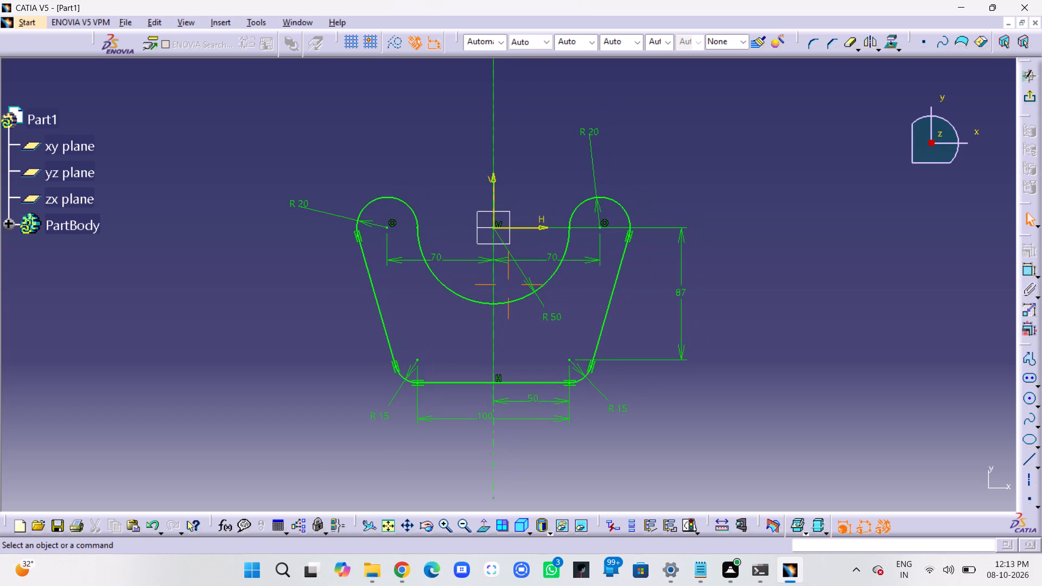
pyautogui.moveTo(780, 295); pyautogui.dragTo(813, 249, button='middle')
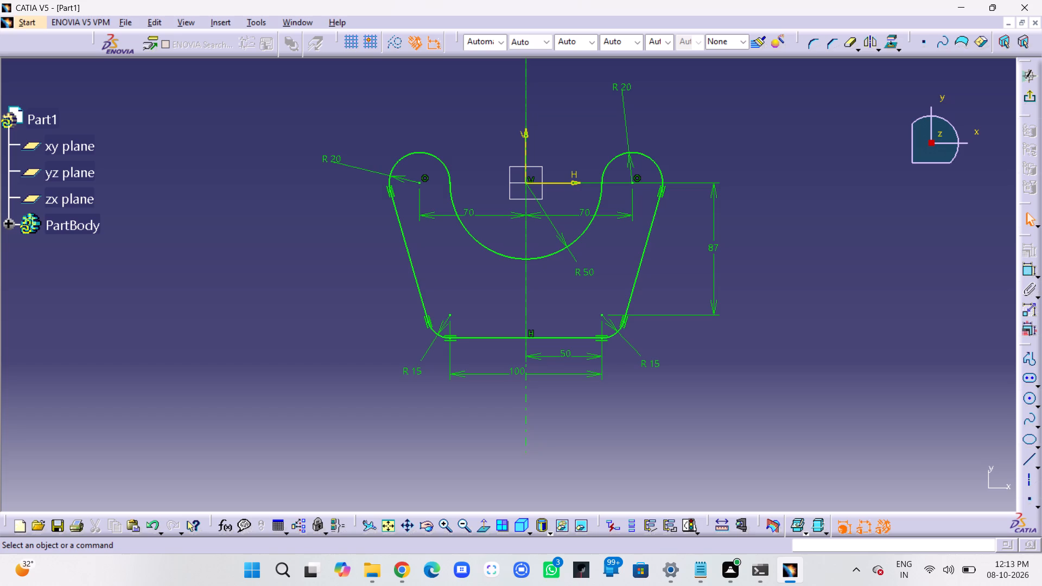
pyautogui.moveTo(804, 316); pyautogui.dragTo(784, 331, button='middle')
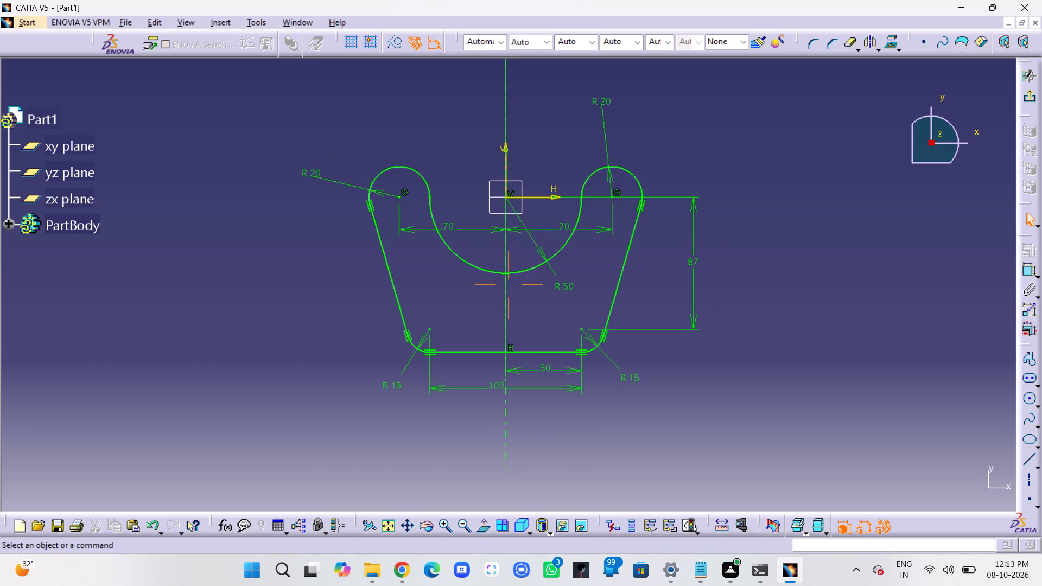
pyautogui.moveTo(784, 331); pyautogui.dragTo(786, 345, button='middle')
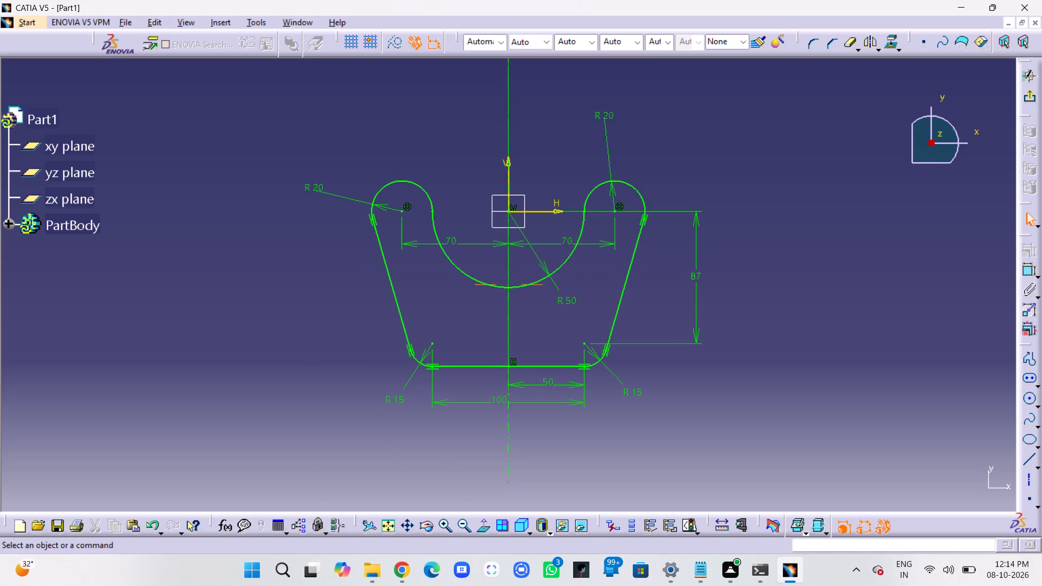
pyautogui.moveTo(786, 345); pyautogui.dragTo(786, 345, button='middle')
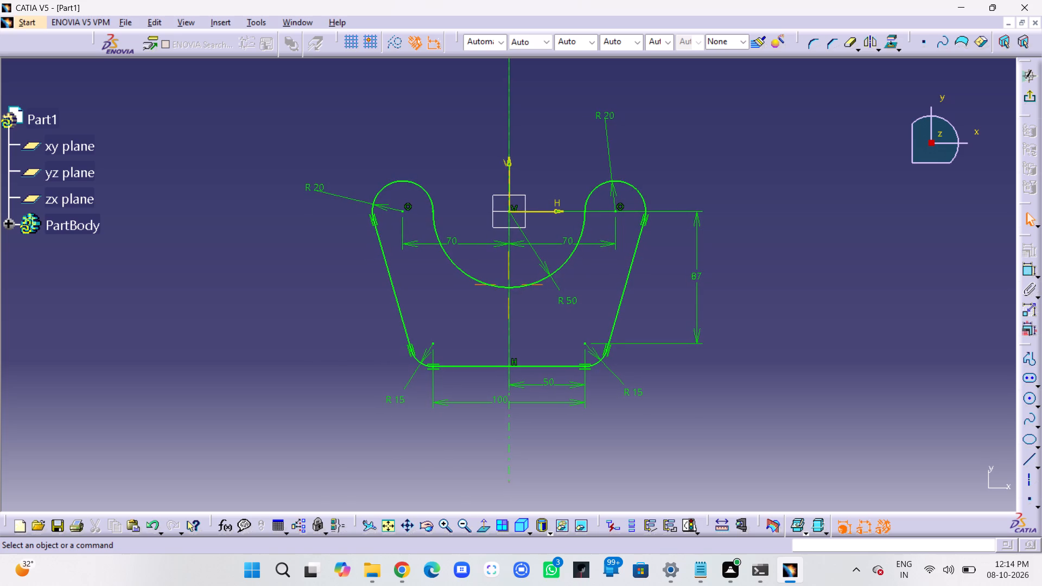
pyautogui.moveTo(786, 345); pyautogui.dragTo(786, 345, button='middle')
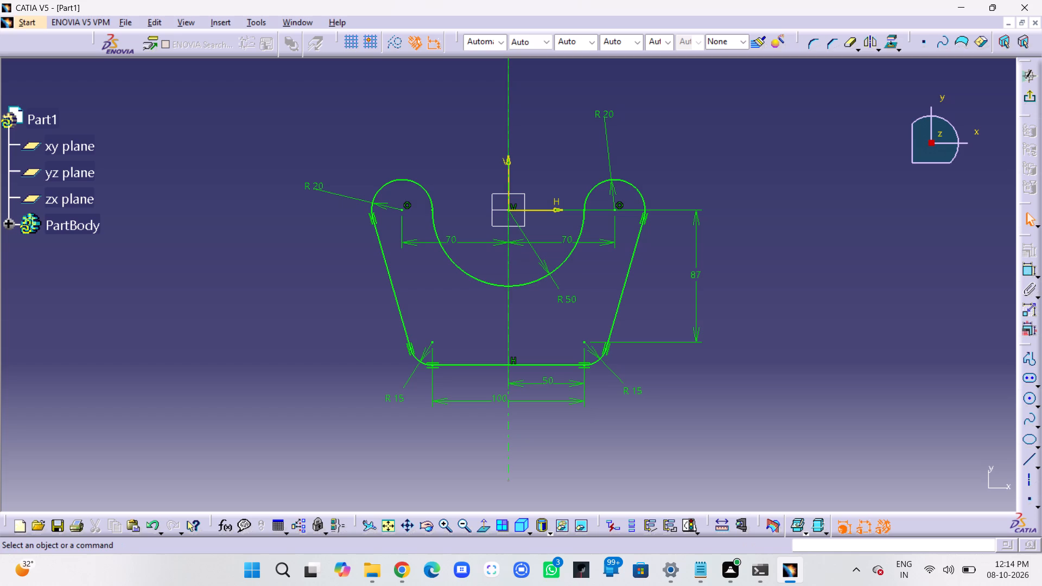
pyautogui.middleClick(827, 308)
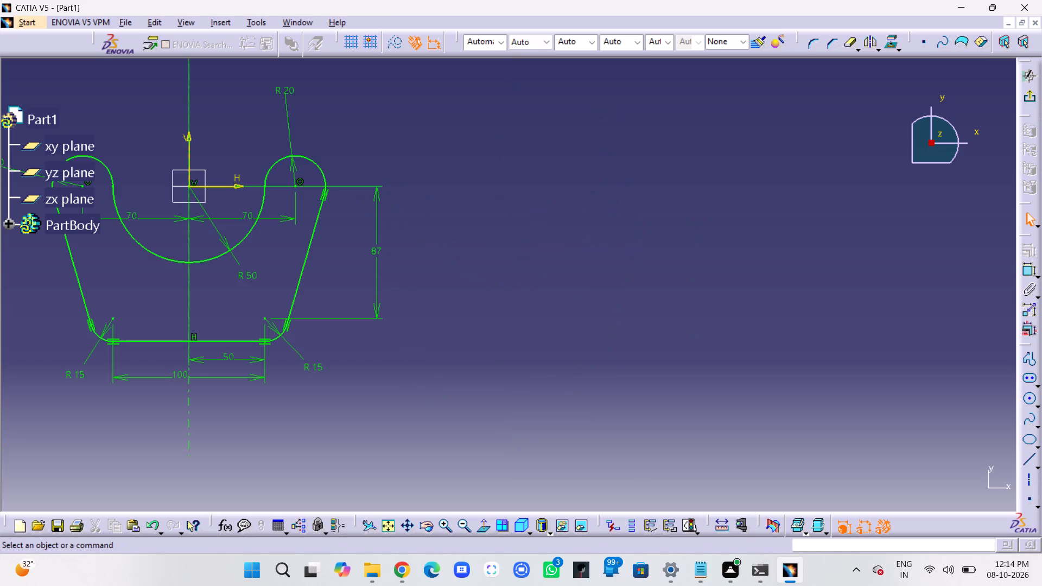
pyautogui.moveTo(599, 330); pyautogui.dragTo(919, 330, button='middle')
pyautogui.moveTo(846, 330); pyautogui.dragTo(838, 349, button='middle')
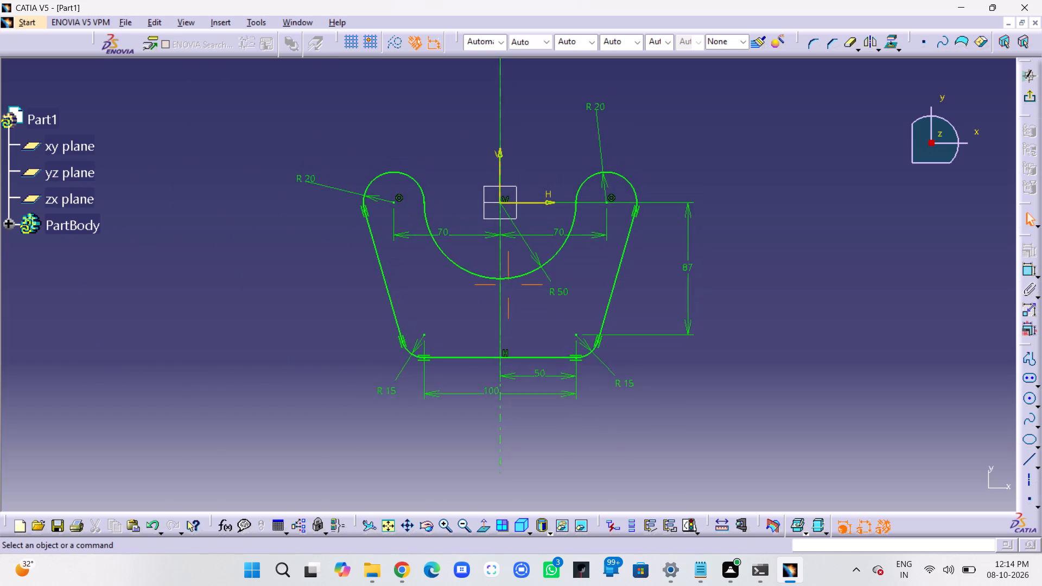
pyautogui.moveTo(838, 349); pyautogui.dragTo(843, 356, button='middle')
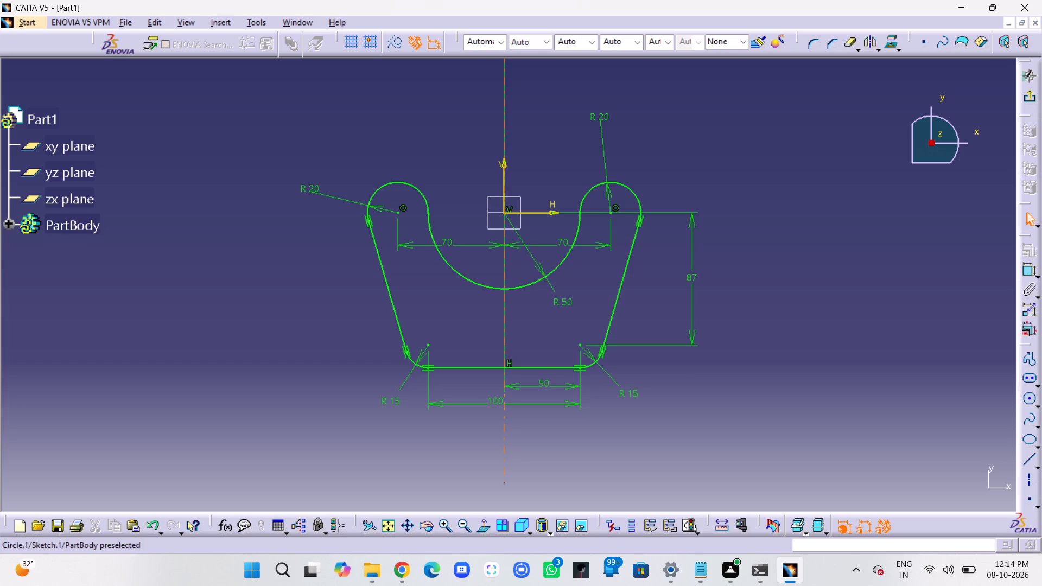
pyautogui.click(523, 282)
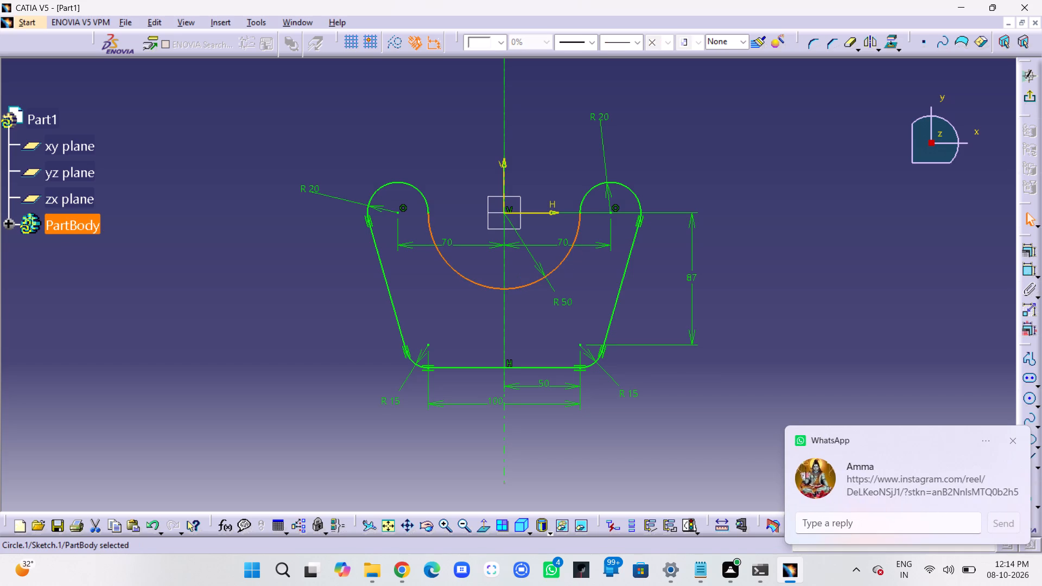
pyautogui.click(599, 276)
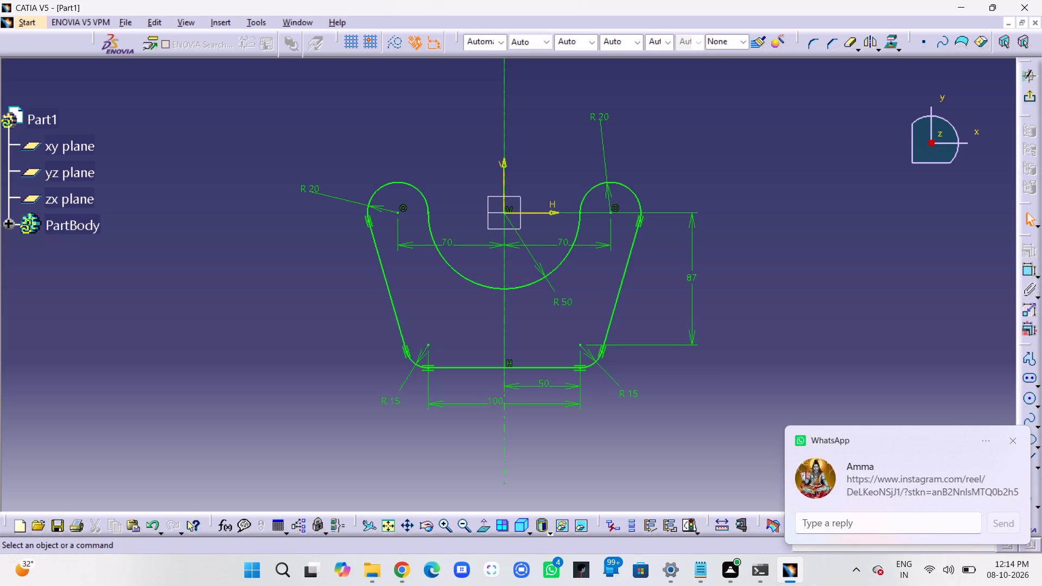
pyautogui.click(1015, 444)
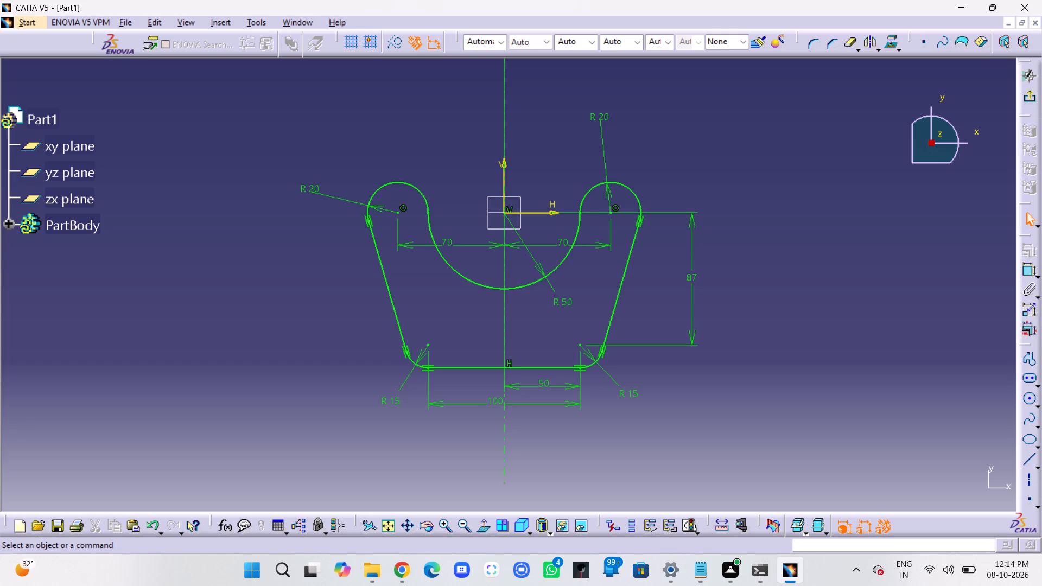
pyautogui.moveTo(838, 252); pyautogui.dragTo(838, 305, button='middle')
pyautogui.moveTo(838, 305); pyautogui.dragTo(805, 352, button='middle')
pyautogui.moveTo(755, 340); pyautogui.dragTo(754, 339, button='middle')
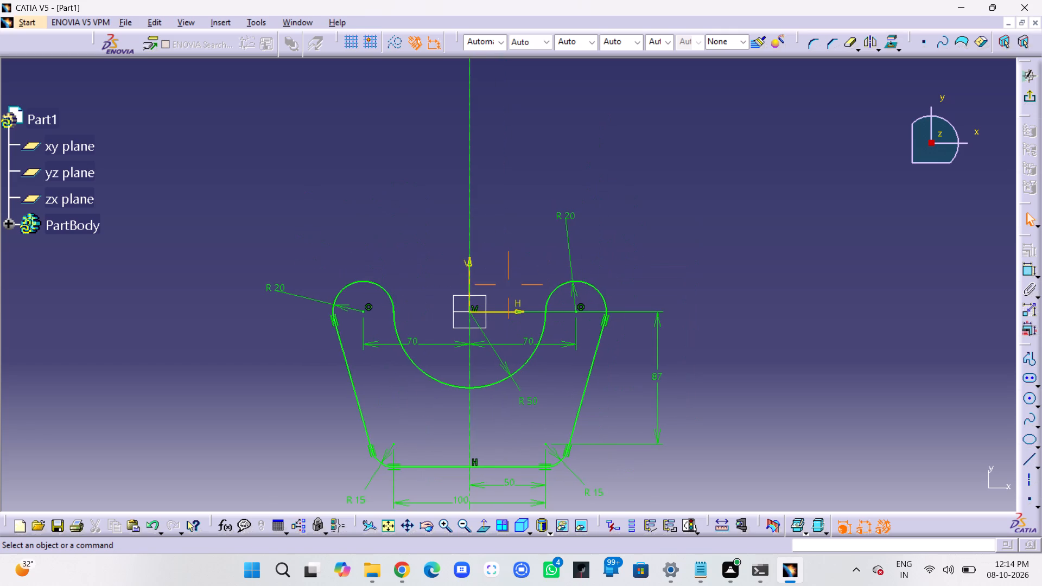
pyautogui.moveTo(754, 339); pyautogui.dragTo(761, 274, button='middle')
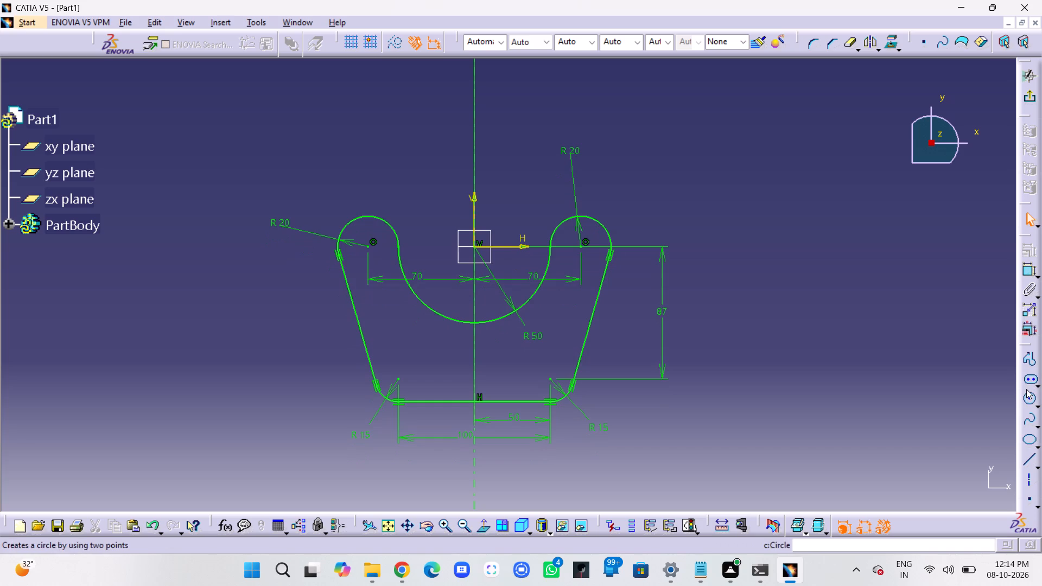
# Draw a circle centred on the lower-right R 15 corner arc's centre point and dimension its radius as 25 mm.
pyautogui.click(1030, 398)
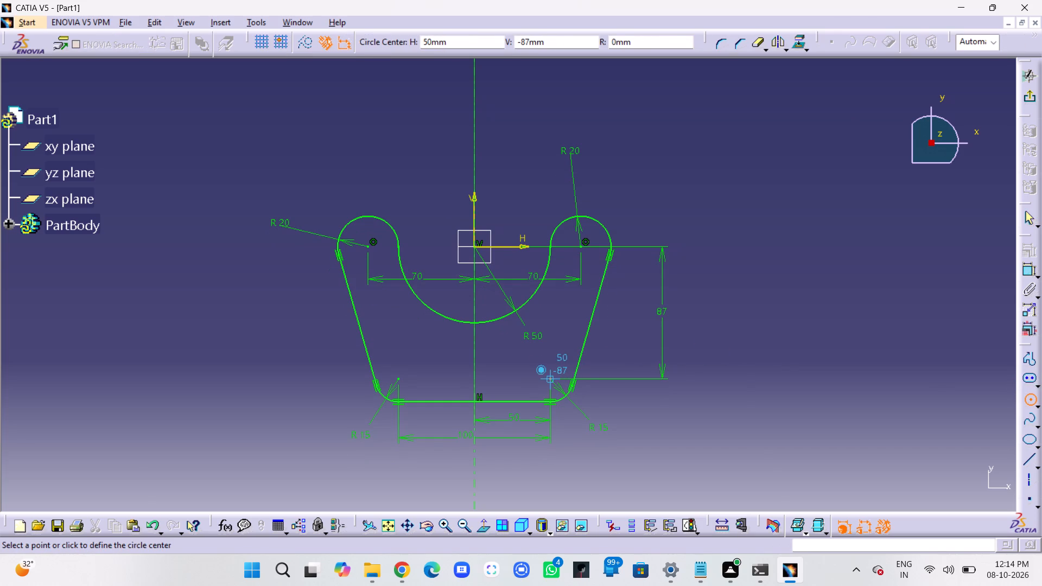
pyautogui.click(551, 378)
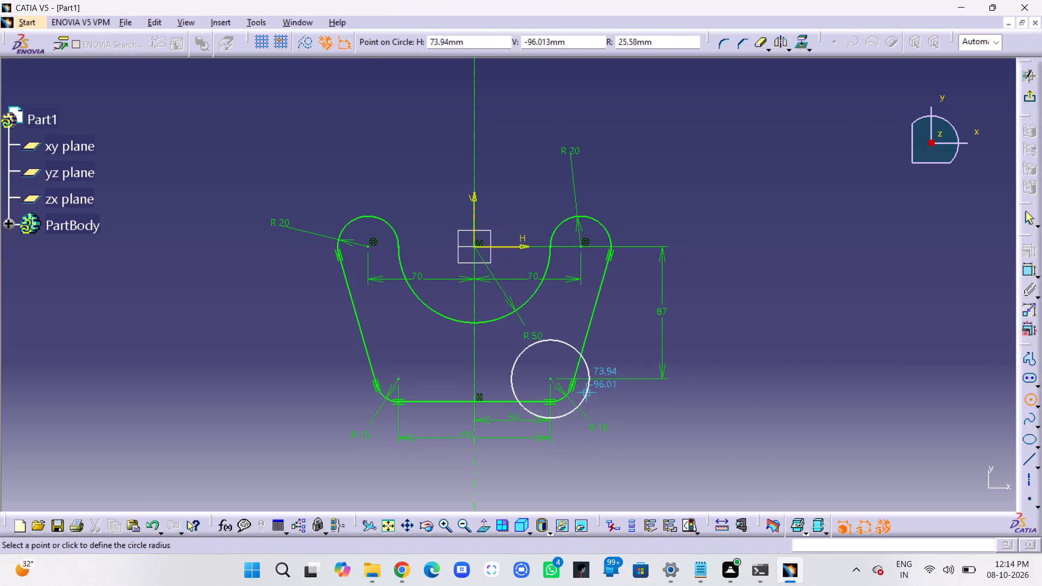
pyautogui.click(596, 392)
pyautogui.click(1026, 269)
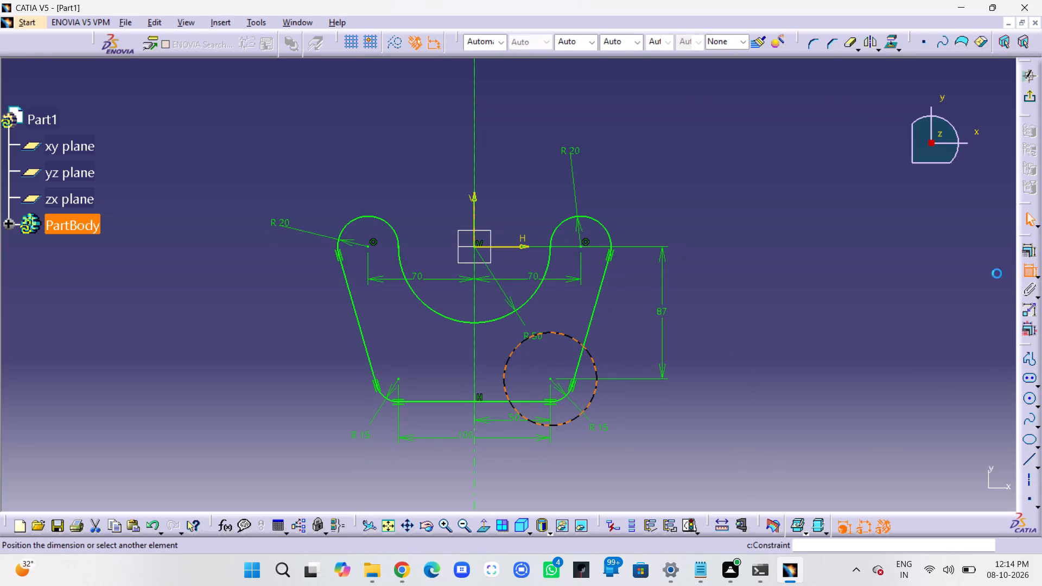
pyautogui.click(707, 336)
pyautogui.doubleClick(715, 336)
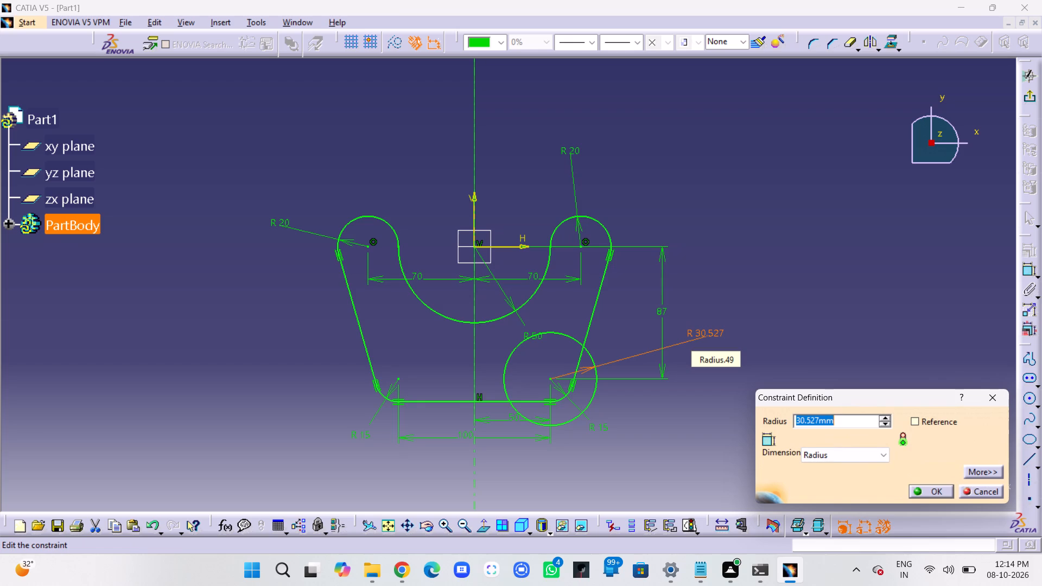
pyautogui.write('25')
pyautogui.press('Return')
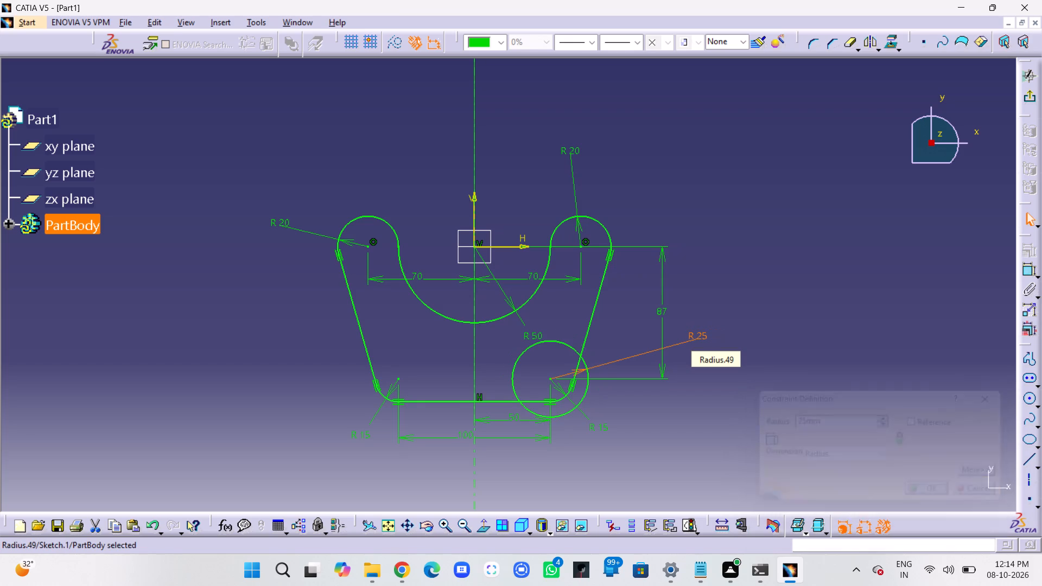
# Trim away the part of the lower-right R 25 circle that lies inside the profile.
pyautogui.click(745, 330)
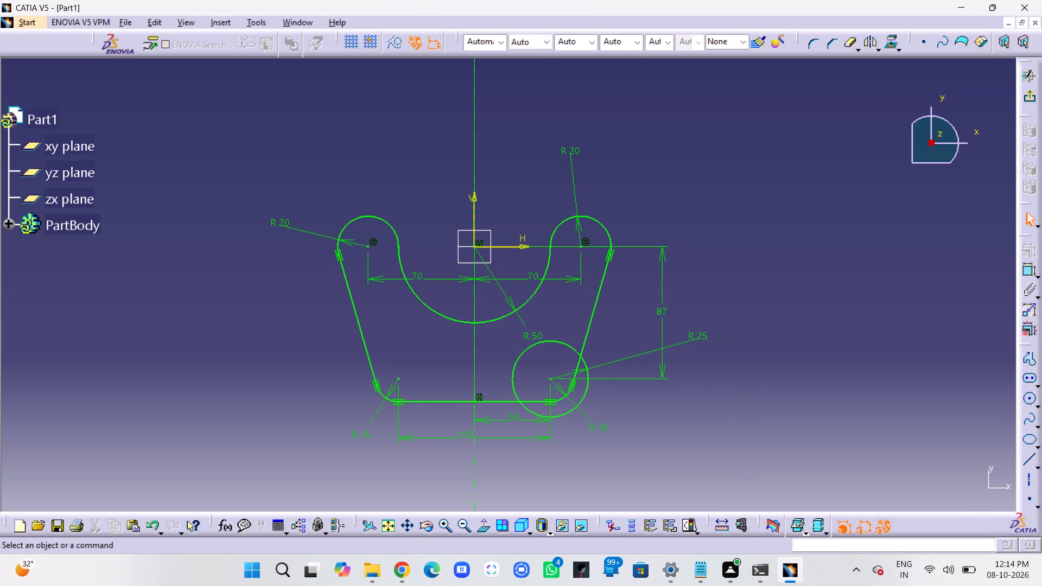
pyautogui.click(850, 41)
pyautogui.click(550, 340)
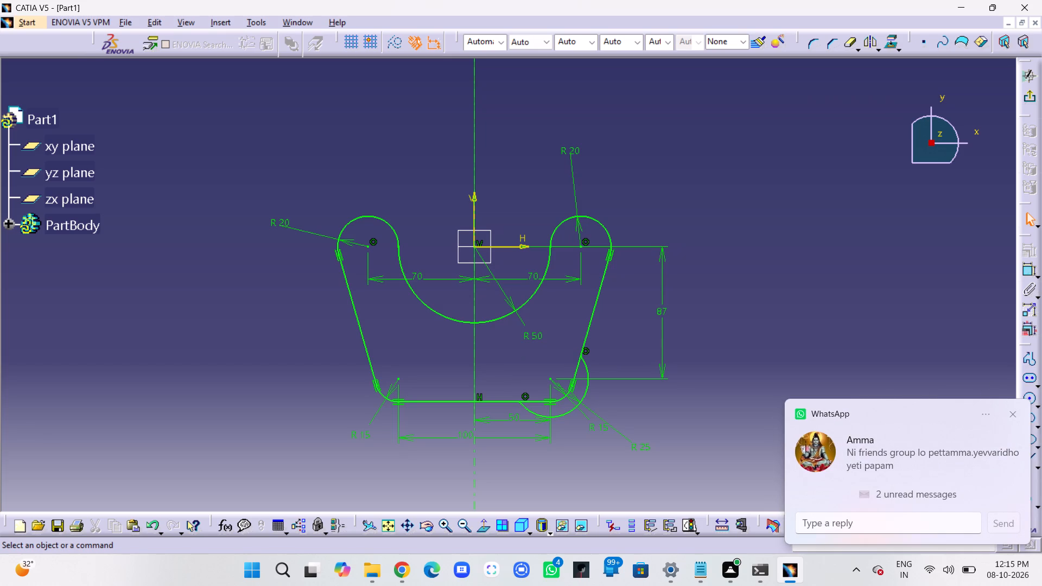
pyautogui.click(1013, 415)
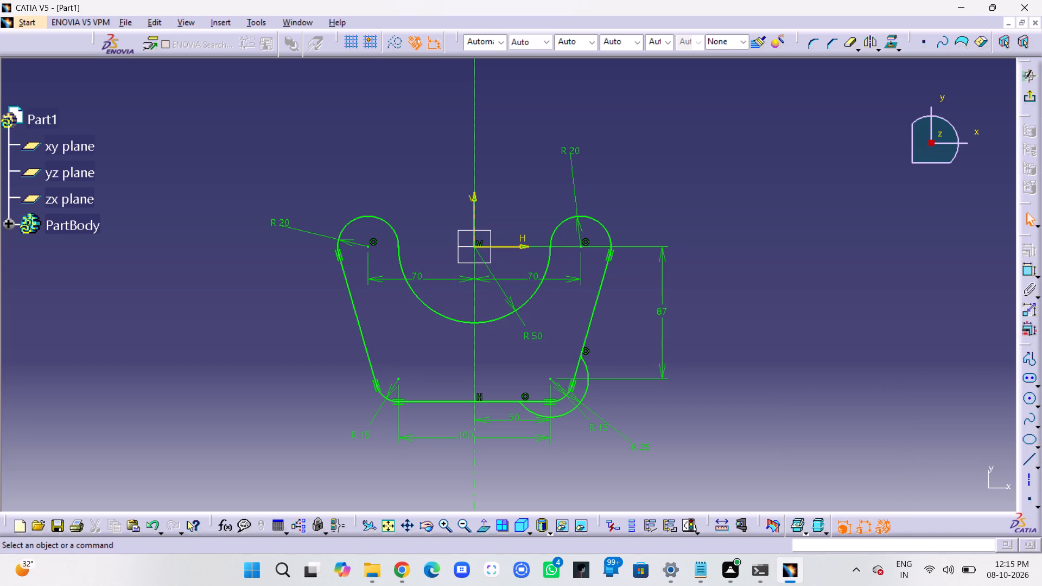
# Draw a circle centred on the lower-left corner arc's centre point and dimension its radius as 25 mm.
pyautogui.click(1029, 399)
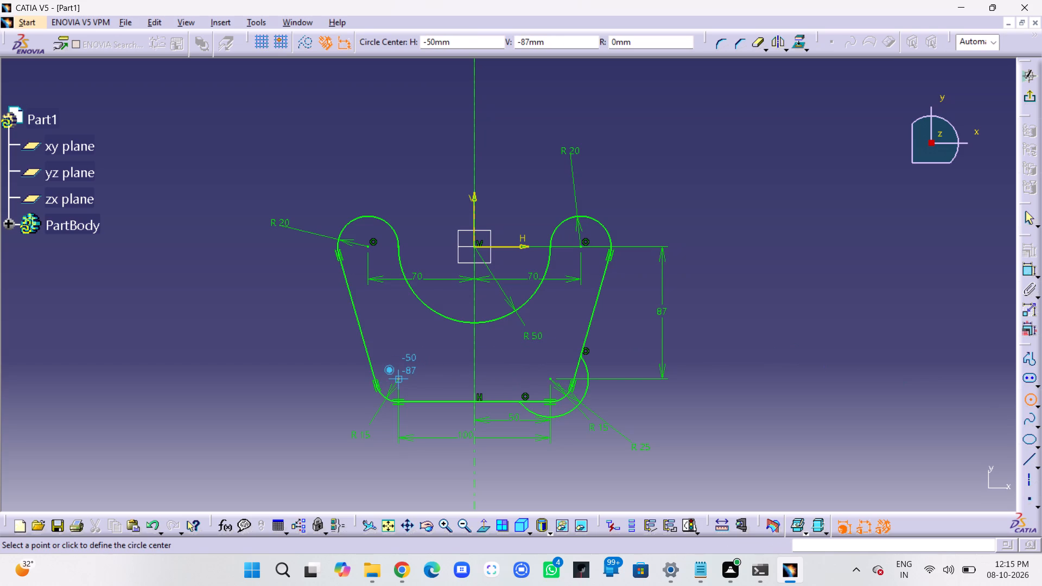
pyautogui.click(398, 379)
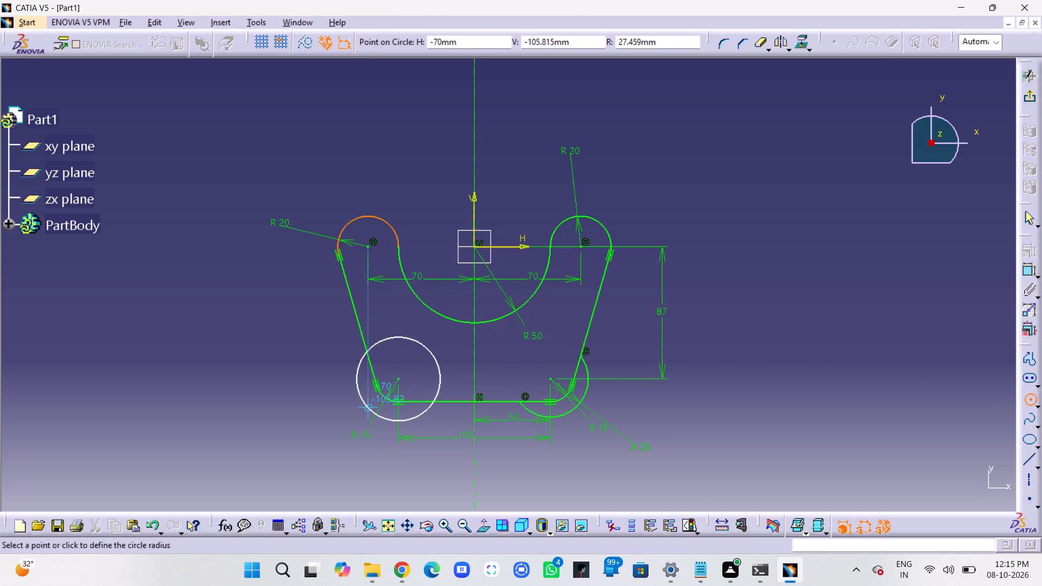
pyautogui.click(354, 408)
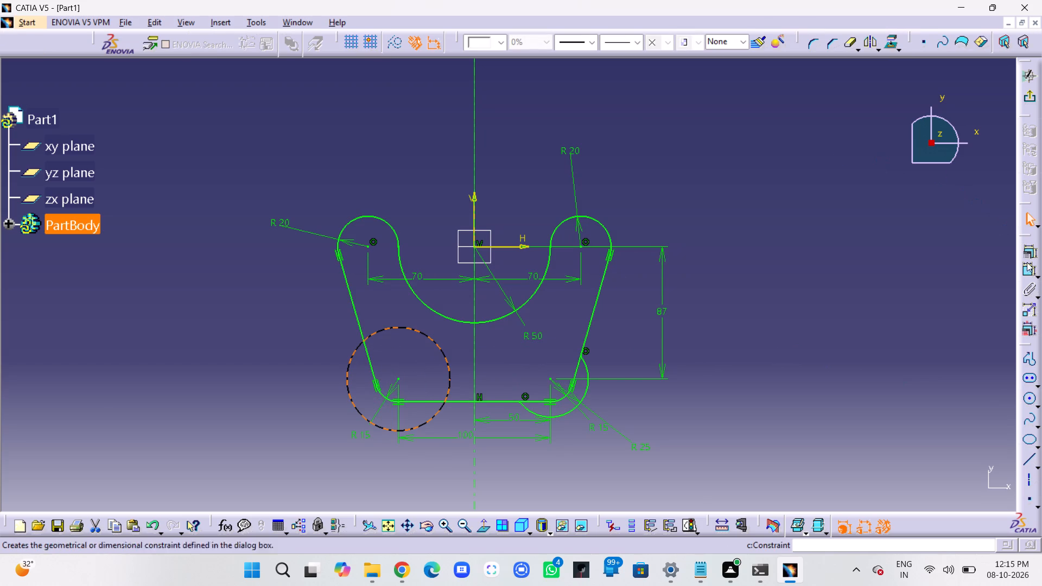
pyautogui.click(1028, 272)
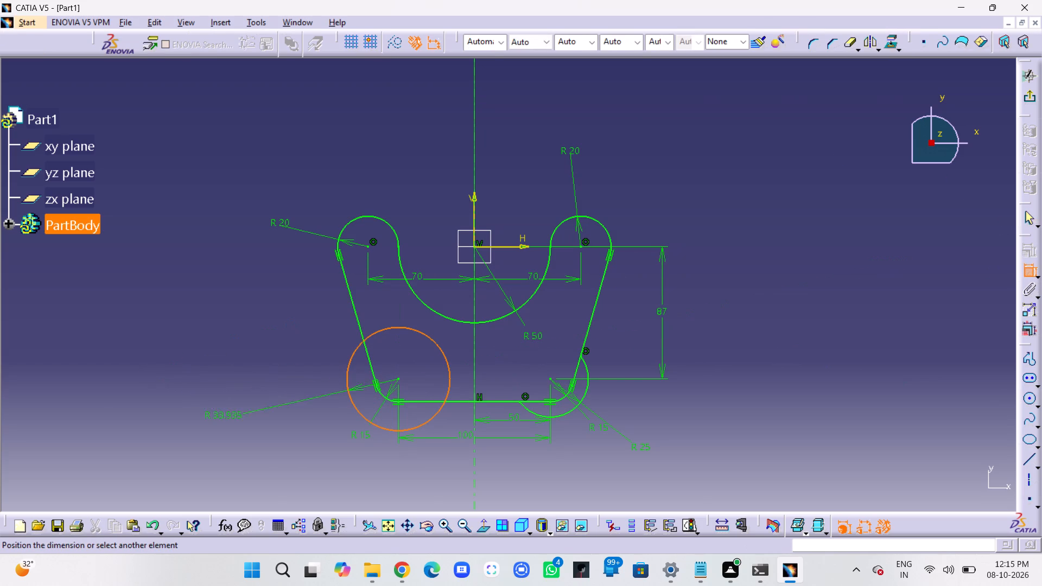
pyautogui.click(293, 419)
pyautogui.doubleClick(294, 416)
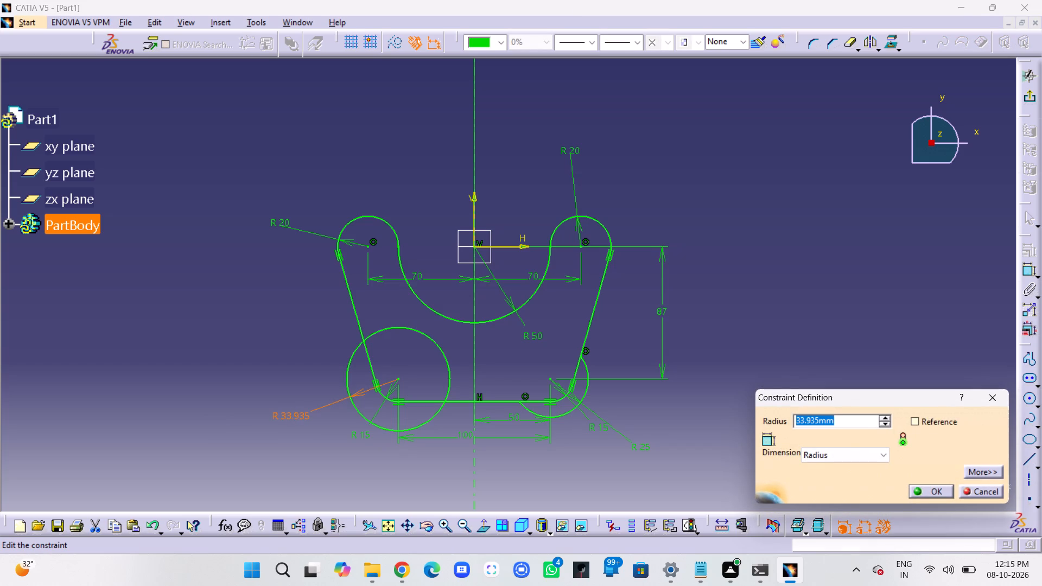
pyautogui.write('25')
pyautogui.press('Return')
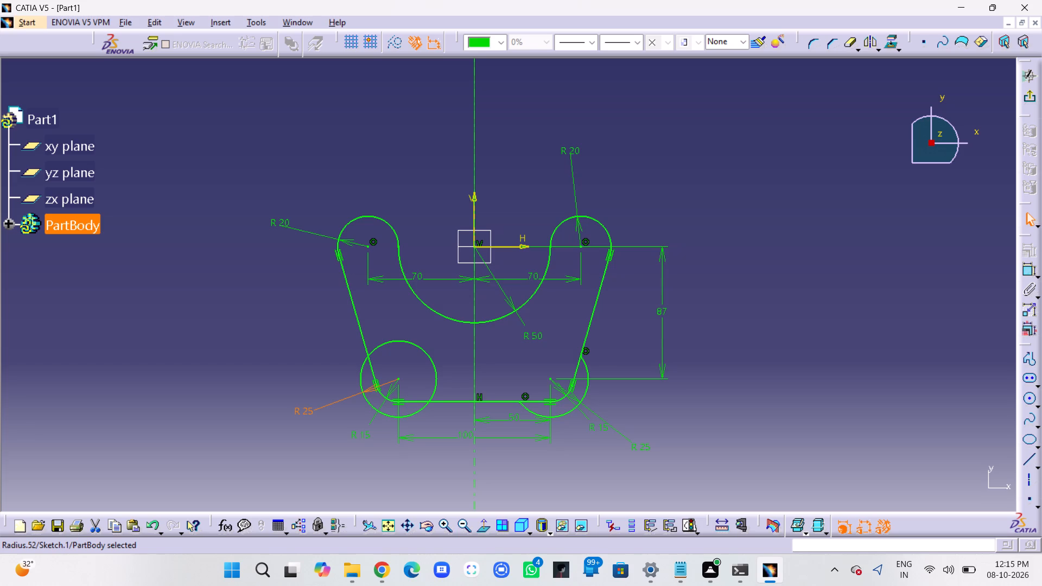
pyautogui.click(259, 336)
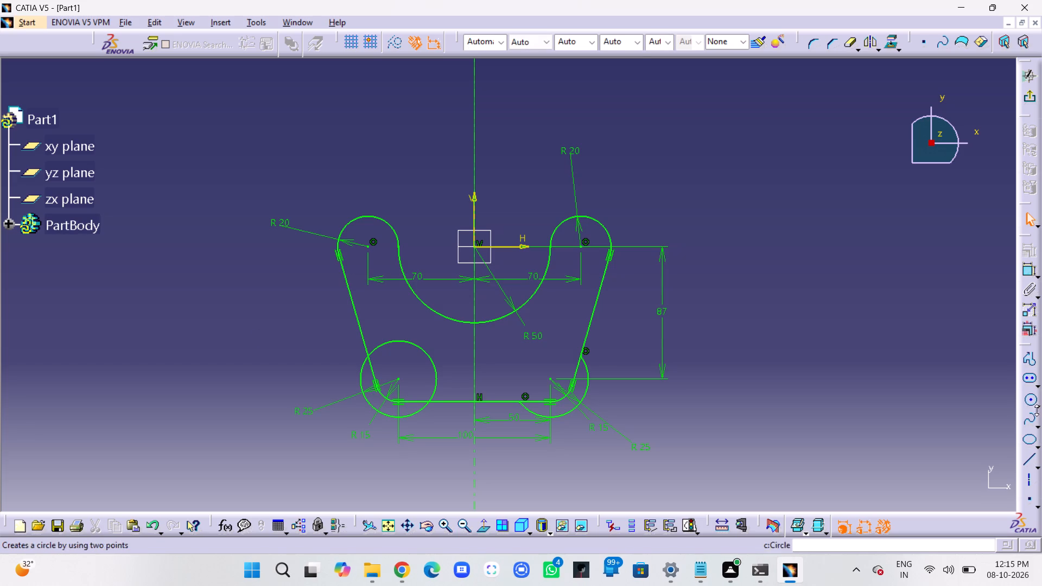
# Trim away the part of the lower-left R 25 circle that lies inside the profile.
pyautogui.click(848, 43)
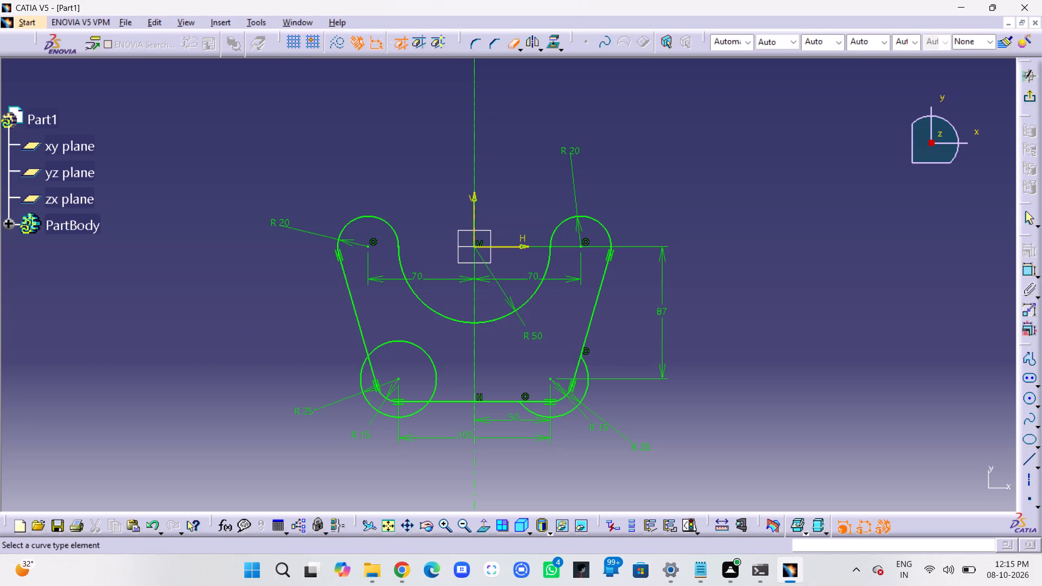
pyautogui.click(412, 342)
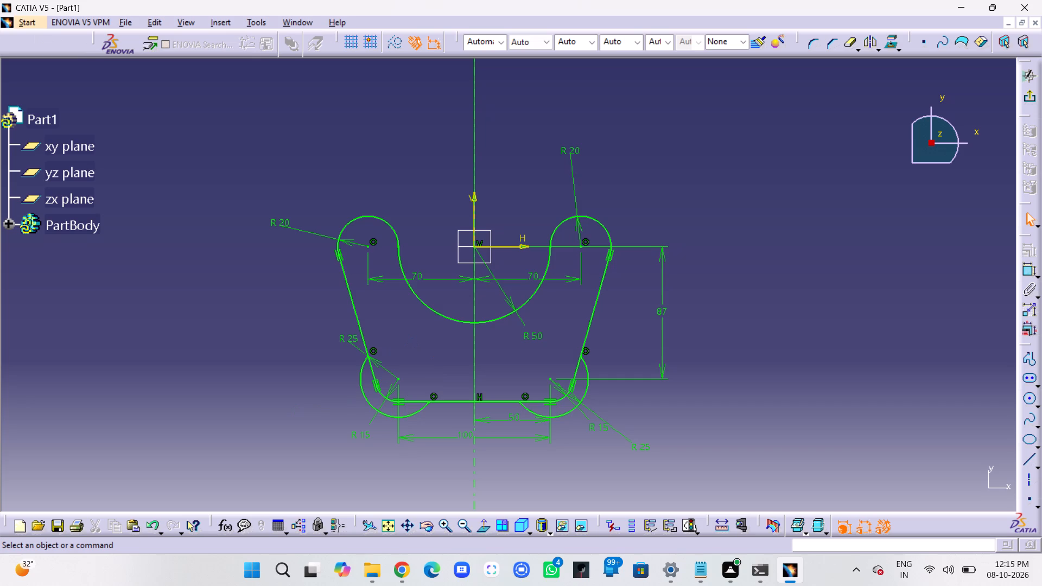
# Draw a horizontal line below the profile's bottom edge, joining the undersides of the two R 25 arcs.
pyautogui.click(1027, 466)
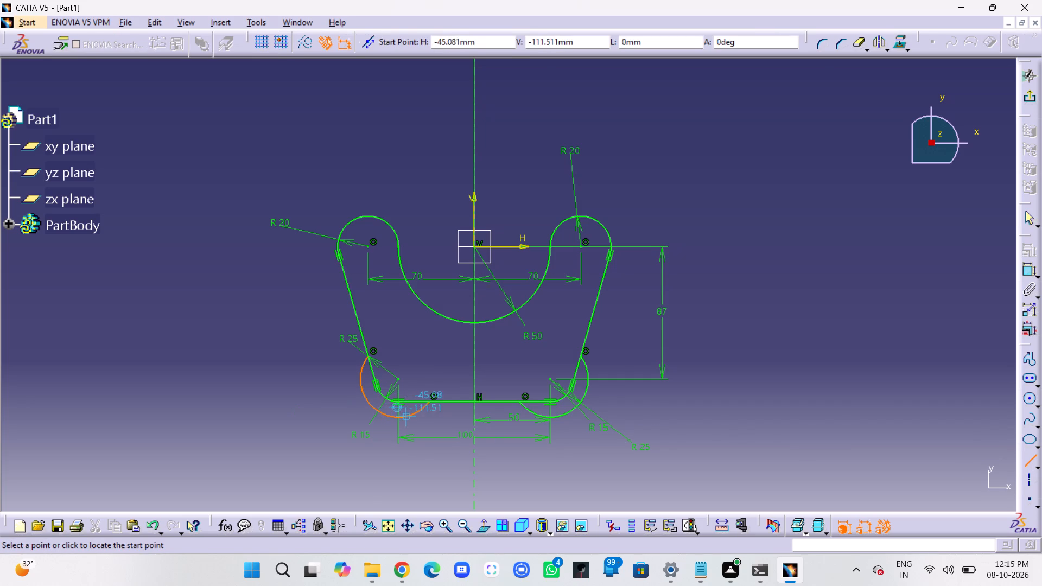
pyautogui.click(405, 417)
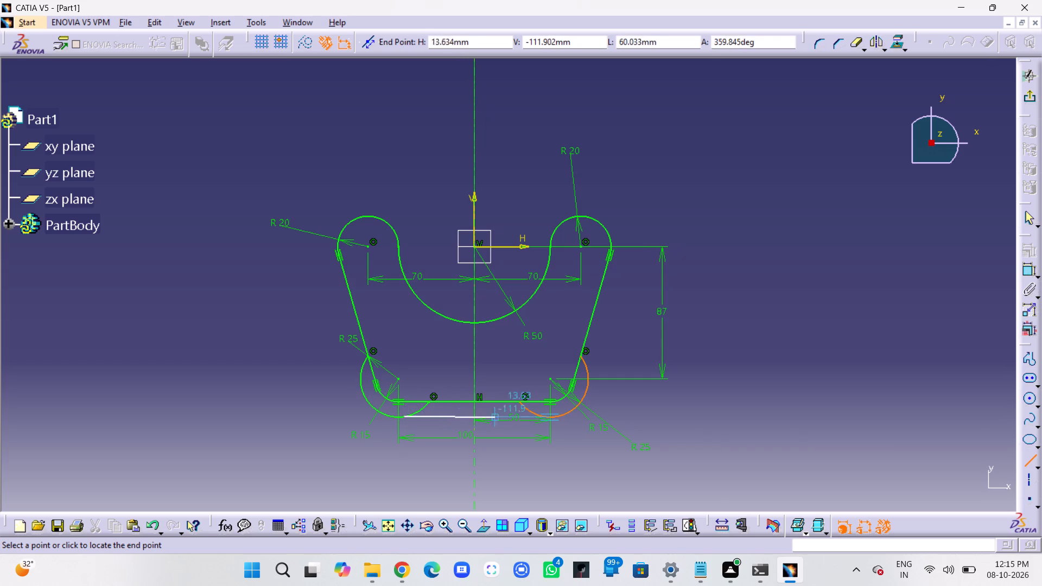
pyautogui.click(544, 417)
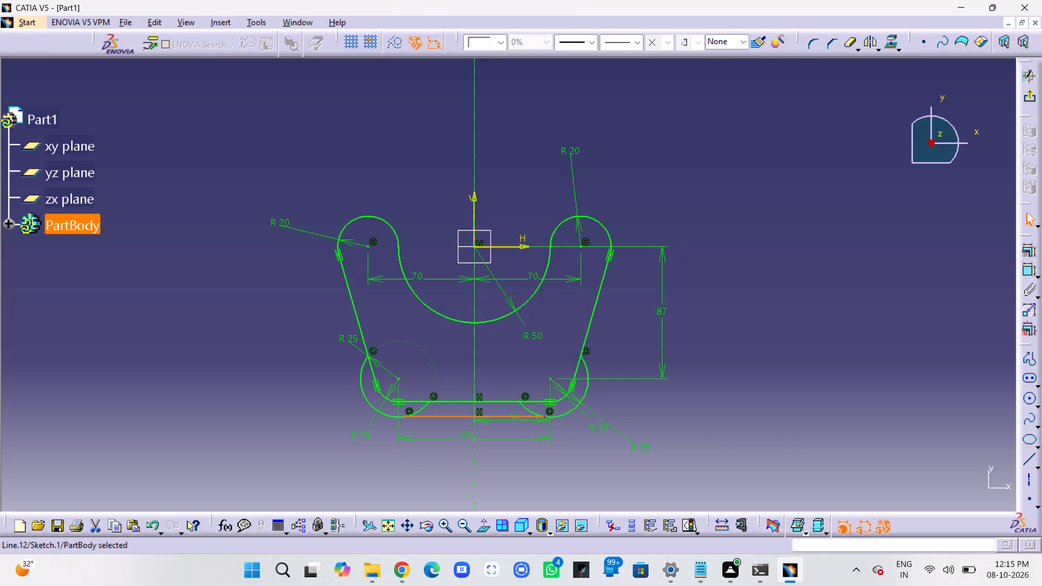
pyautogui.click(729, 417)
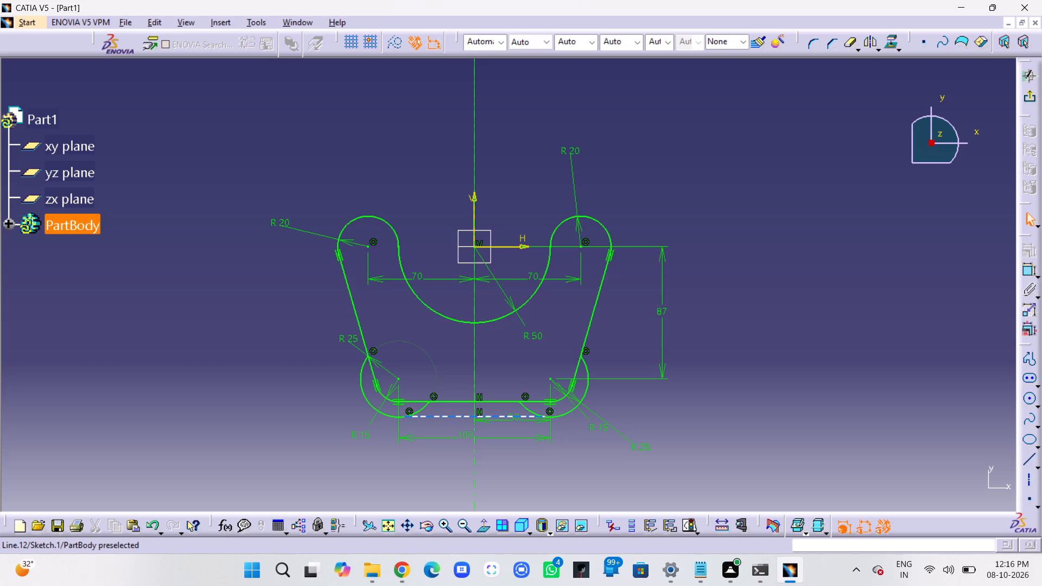
# Delete the lower horizontal line together with both R 25 arcs.
pyautogui.click(435, 418)
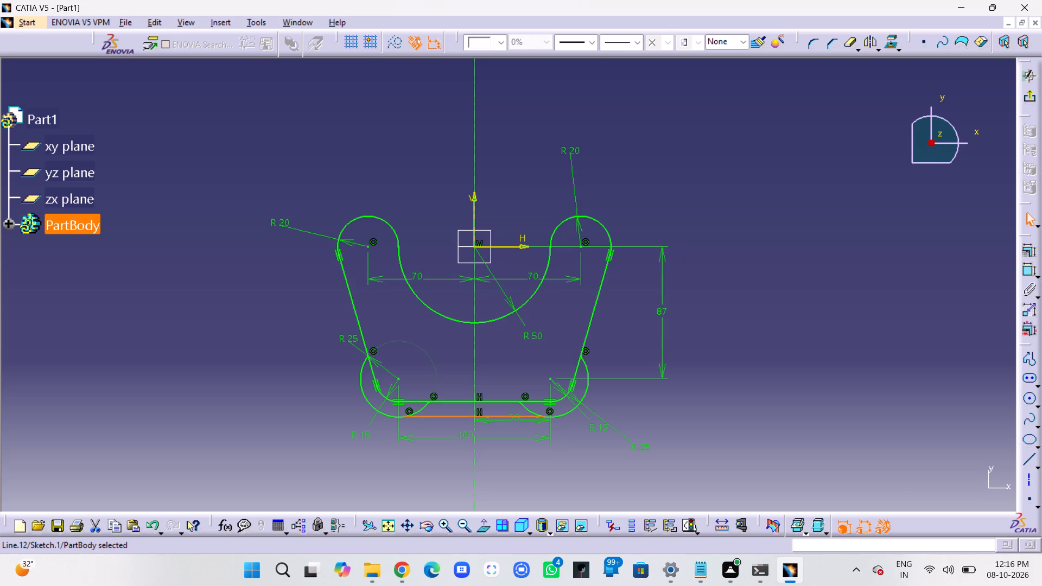
pyautogui.click(425, 407)
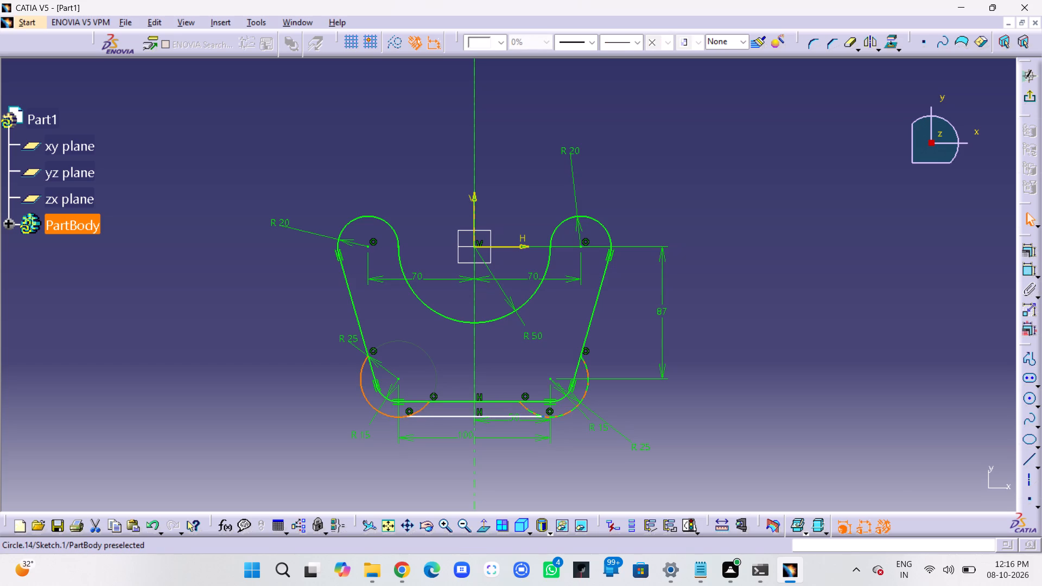
pyautogui.click(567, 413)
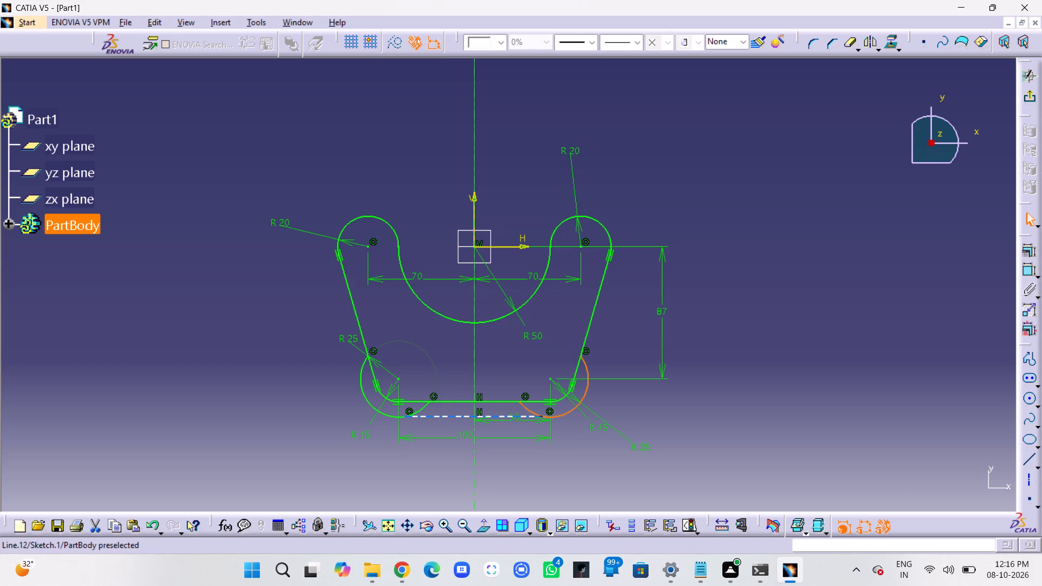
pyautogui.keyDown('ctrl'); pyautogui.click(453, 418); pyautogui.keyUp('ctrl')
pyautogui.keyDown('ctrl'); pyautogui.click(384, 411); pyautogui.keyUp('ctrl')
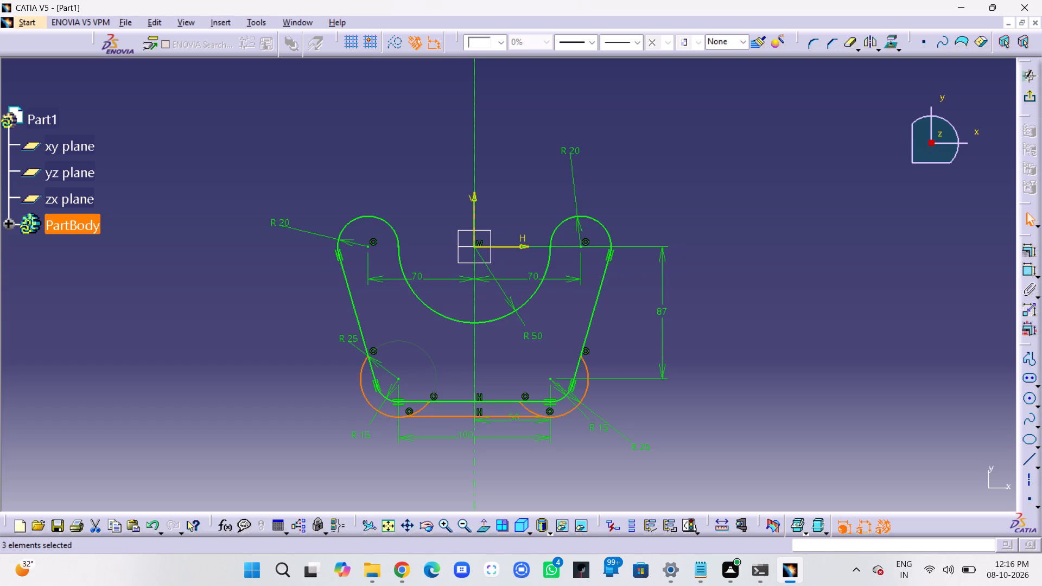
pyautogui.press('Delete')
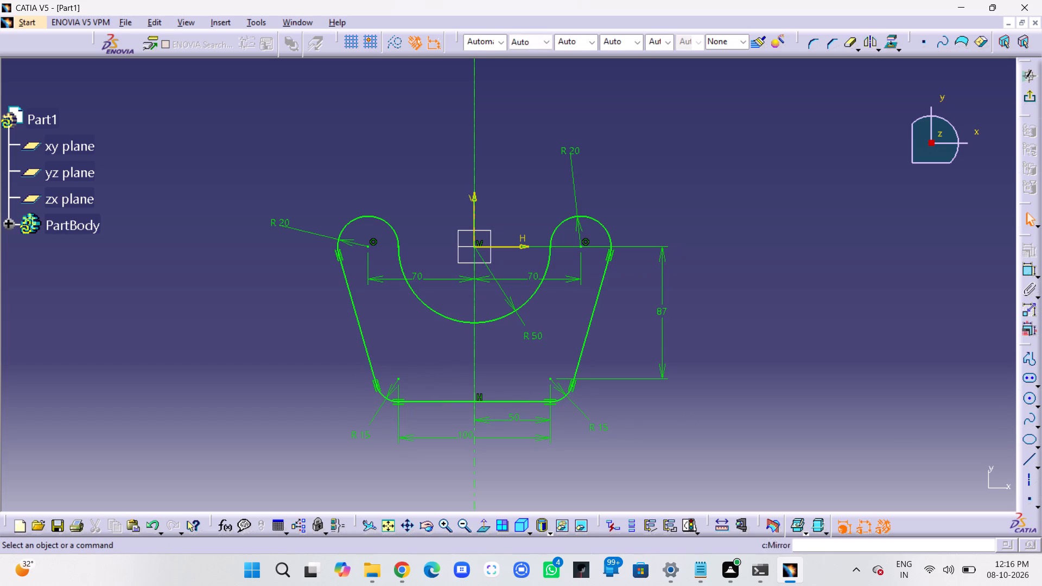
# Offset the two side lines, bottom line, both R 15 corners and both R 20 arcs outward by 10 mm, excluding the R 50 arc.
pyautogui.click(599, 296)
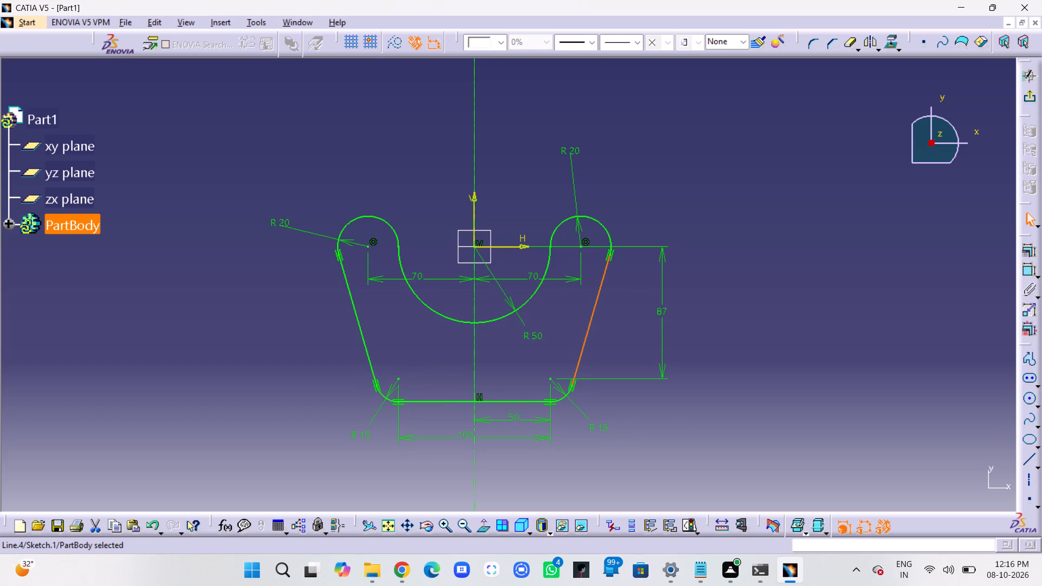
pyautogui.keyDown('ctrl'); pyautogui.click(494, 402); pyautogui.keyUp('ctrl')
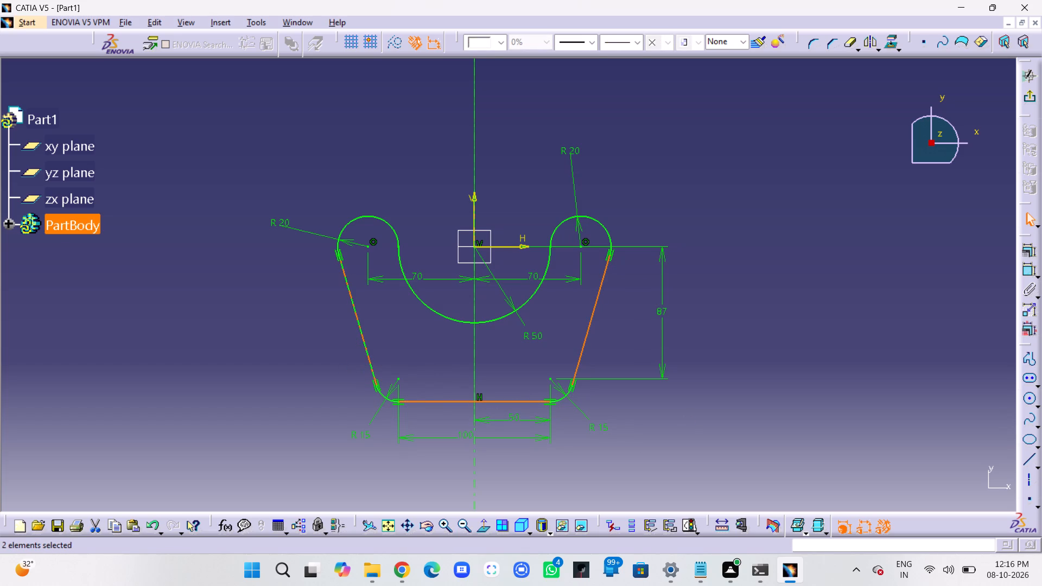
pyautogui.keyDown('ctrl'); pyautogui.click(365, 353); pyautogui.keyUp('ctrl')
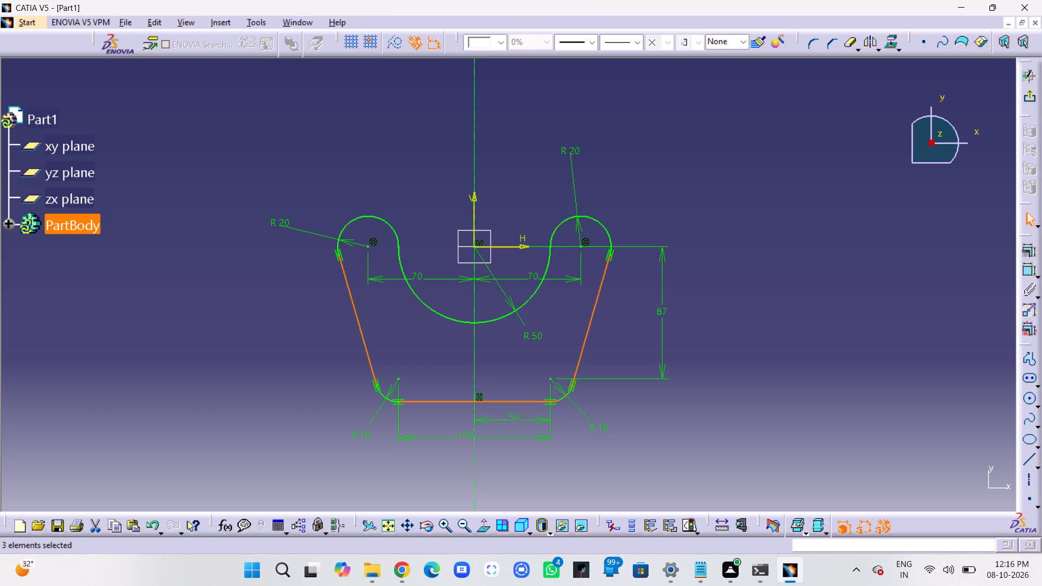
pyautogui.keyDown('ctrl'); pyautogui.click(561, 400); pyautogui.keyUp('ctrl')
pyautogui.keyDown('ctrl'); pyautogui.click(384, 397); pyautogui.keyUp('ctrl')
pyautogui.keyDown('ctrl'); pyautogui.click(606, 234); pyautogui.keyUp('ctrl')
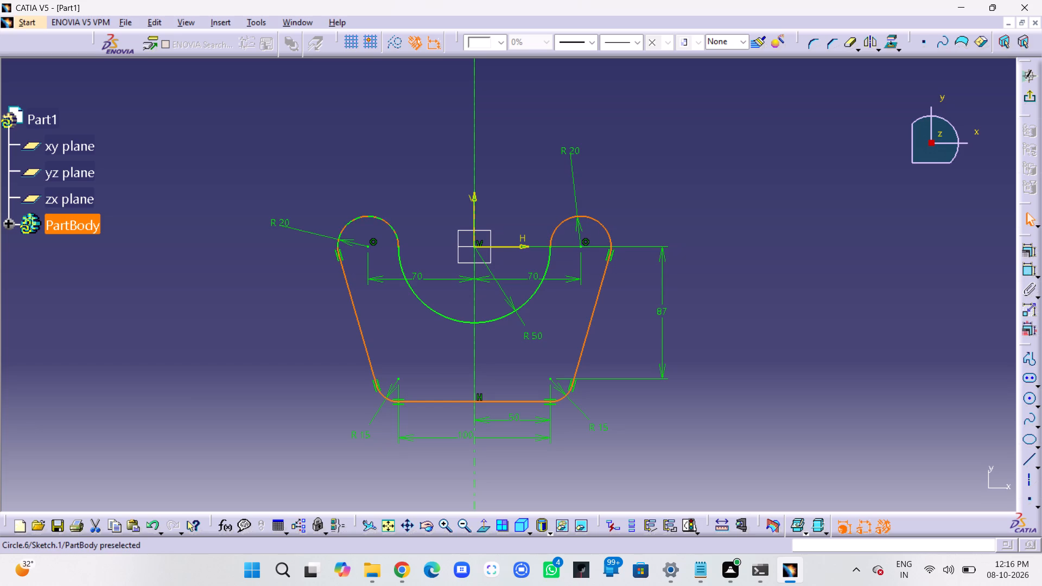
pyautogui.keyDown('ctrl'); pyautogui.click(348, 228); pyautogui.keyUp('ctrl')
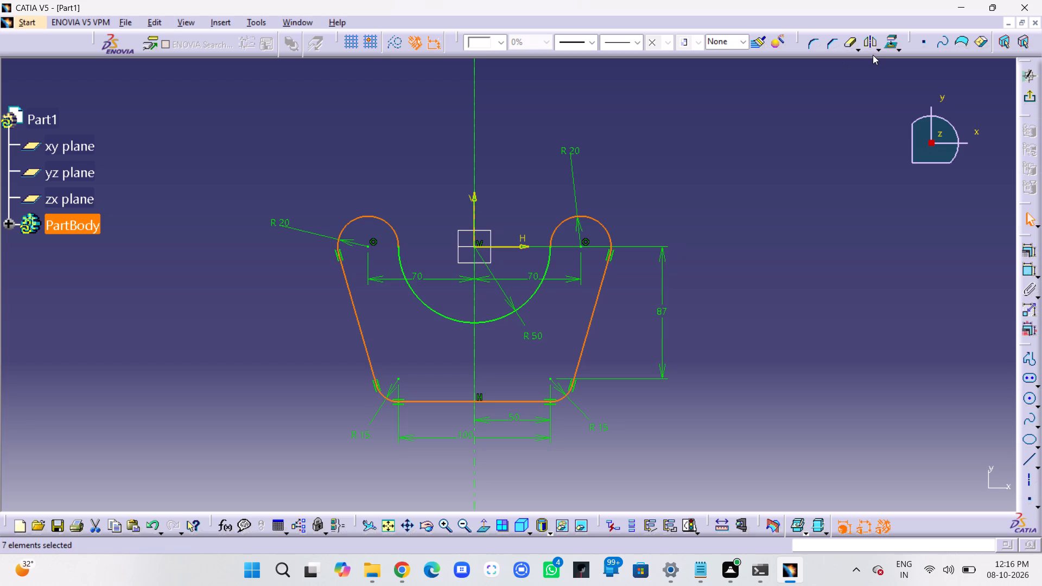
pyautogui.click(901, 49)
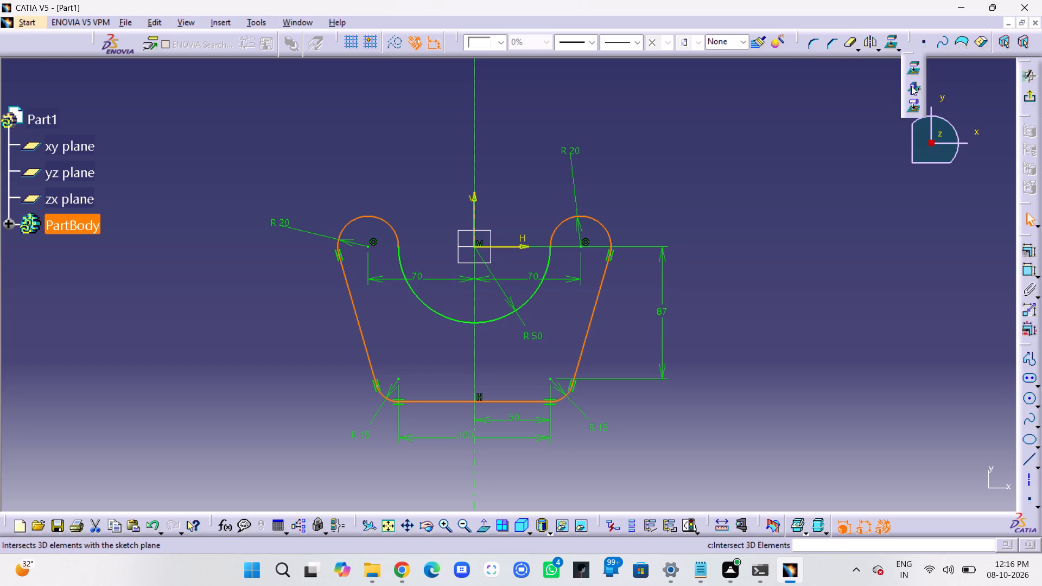
pyautogui.click(877, 47)
pyautogui.click(880, 50)
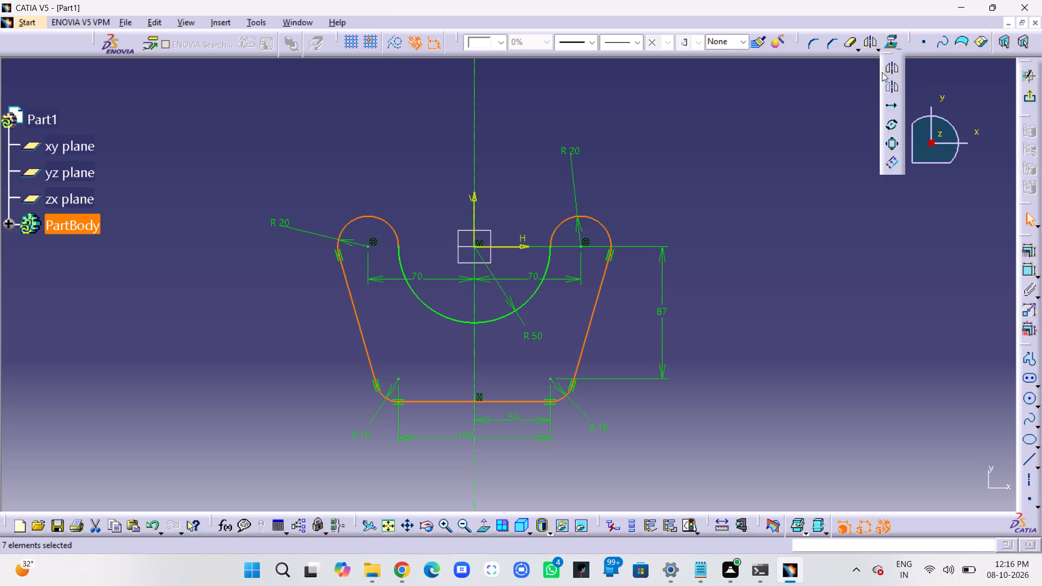
pyautogui.click(888, 164)
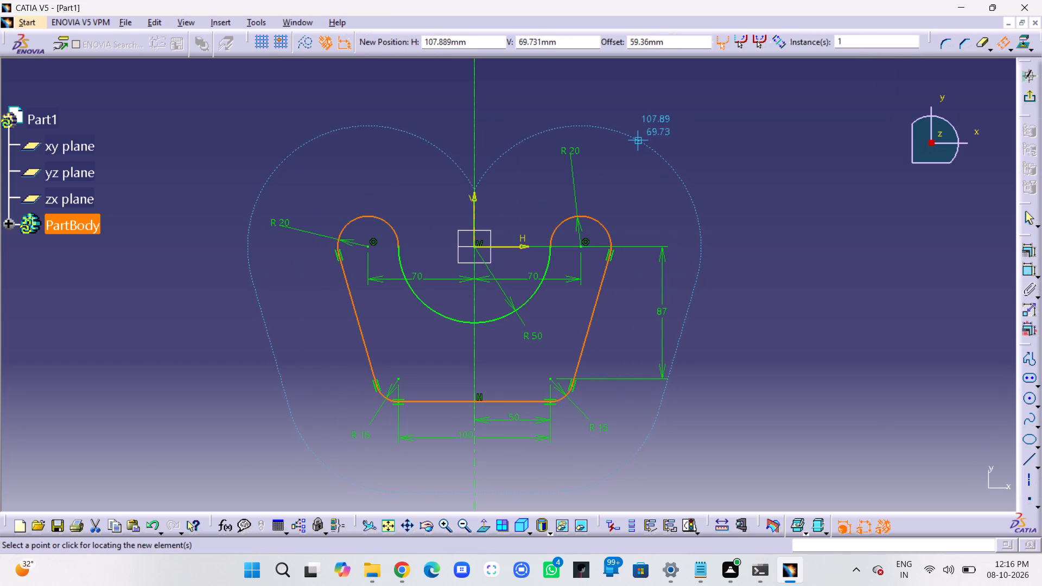
pyautogui.doubleClick(674, 40)
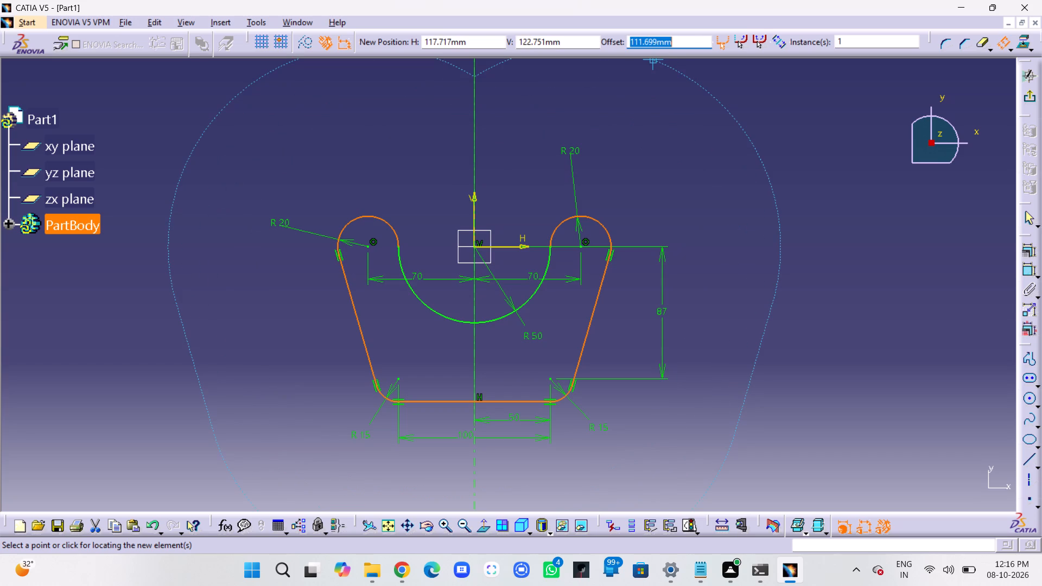
pyautogui.write('10')
pyautogui.press('Return')
pyautogui.click(752, 177)
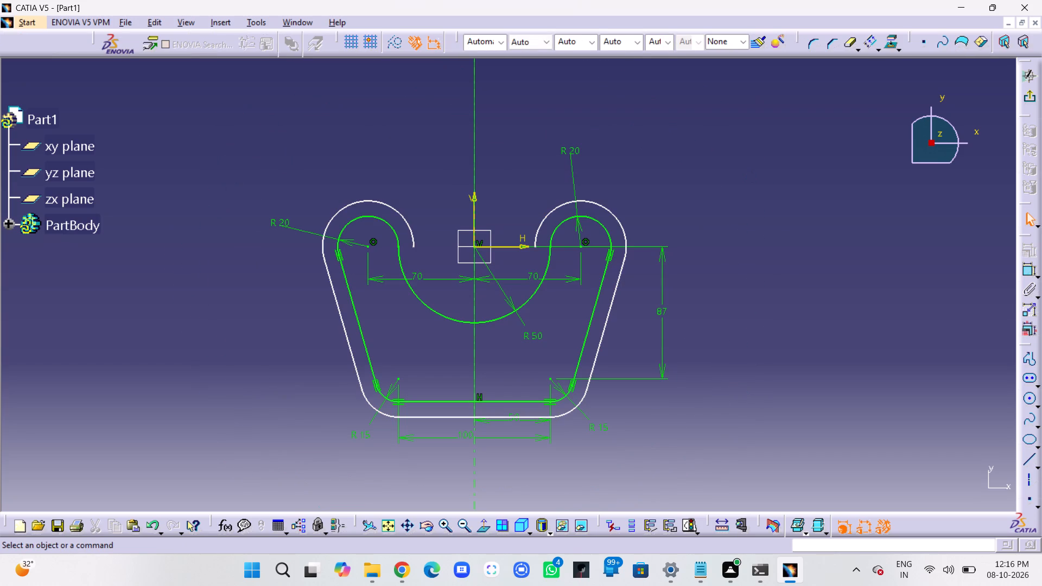
# Dimension the radius of the offset outline's lower-right corner arc, placing the text outside below and right of it.
pyautogui.click(585, 401)
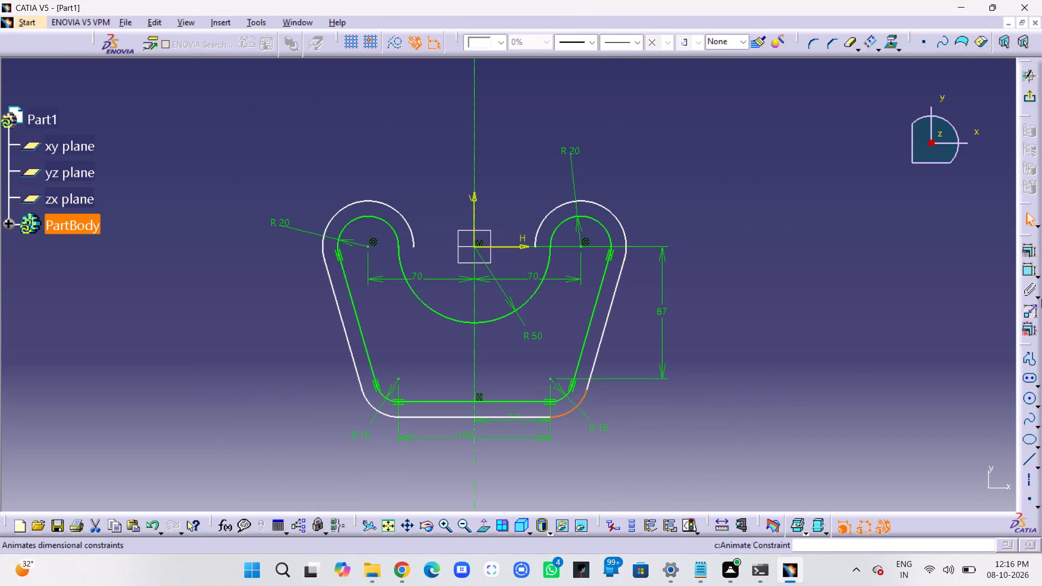
pyautogui.click(1032, 271)
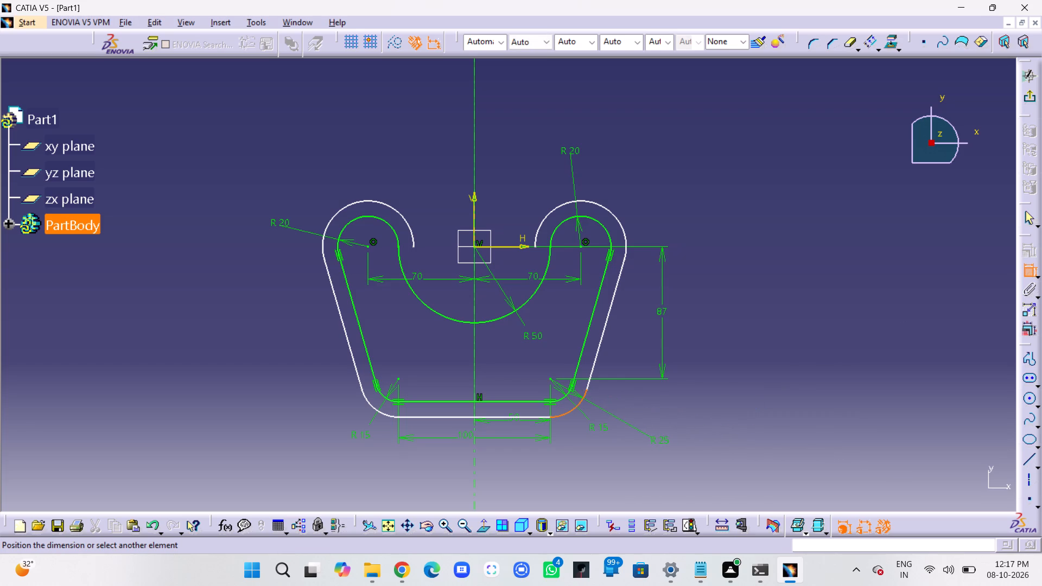
pyautogui.click(652, 436)
pyautogui.click(695, 411)
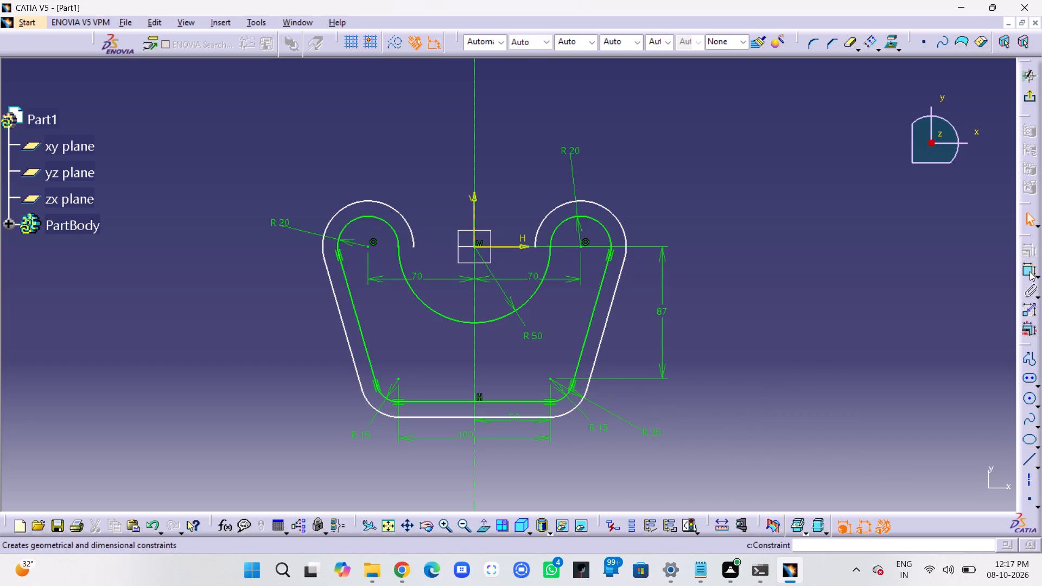
# Dimension the length of the offset outline's bottom line, placing the value below the existing 100 mm dimension.
pyautogui.click(1030, 271)
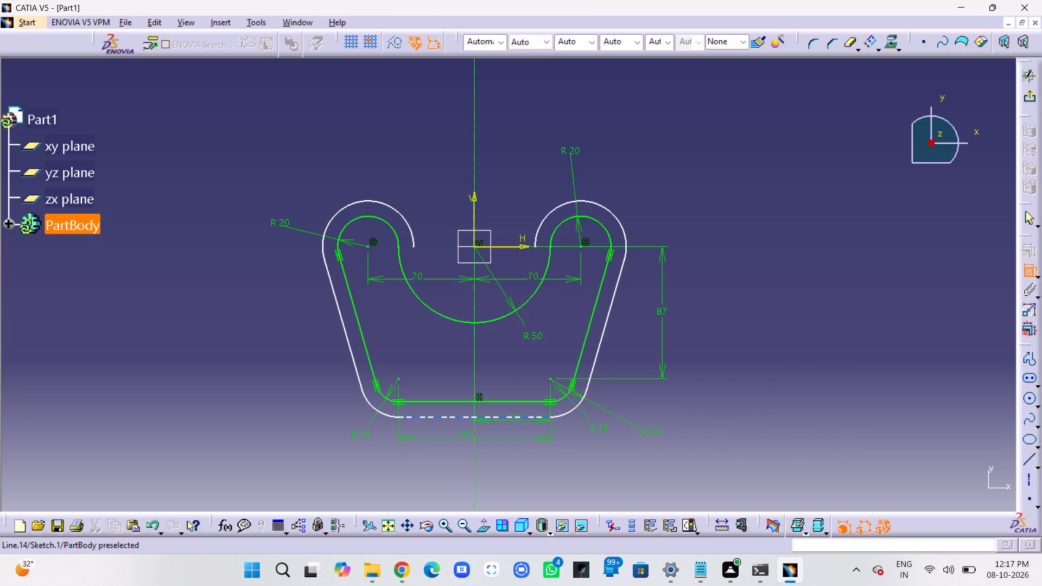
pyautogui.click(450, 419)
pyautogui.click(462, 461)
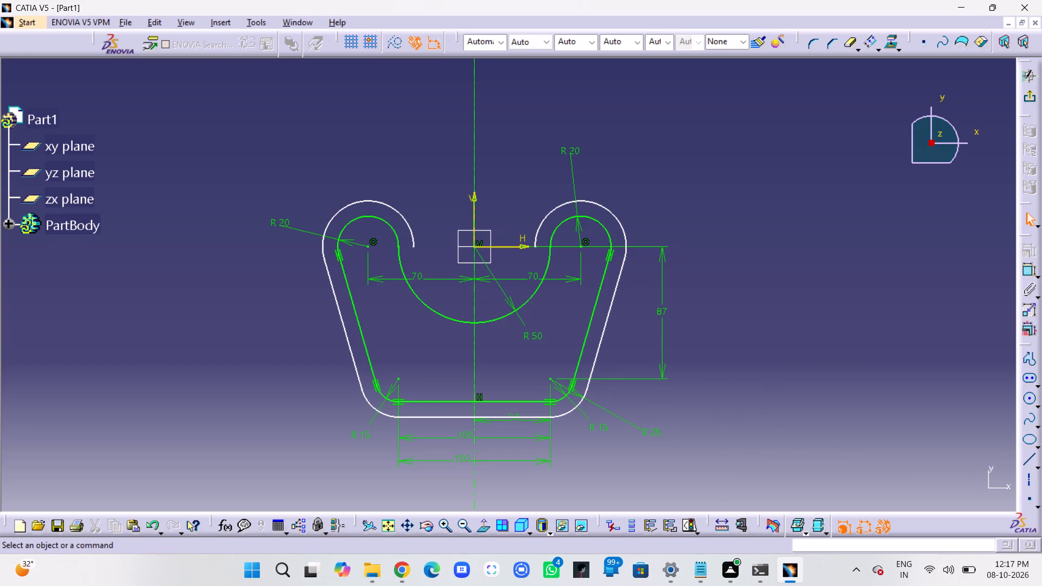
# Dimension the radius of the offset outline's lower-left corner arc, placing the text outside below and left of it.
pyautogui.click(1027, 269)
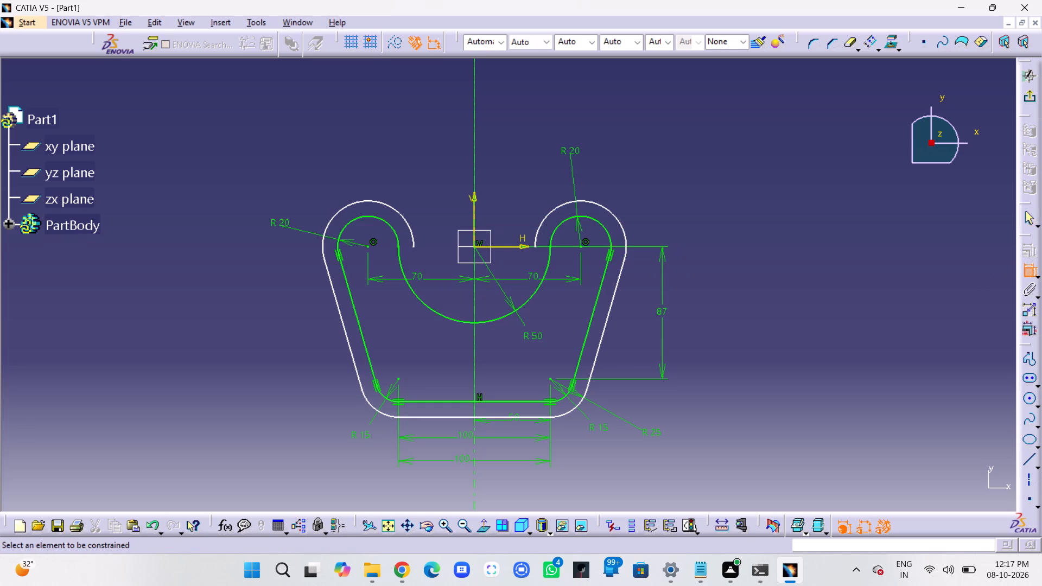
pyautogui.click(366, 402)
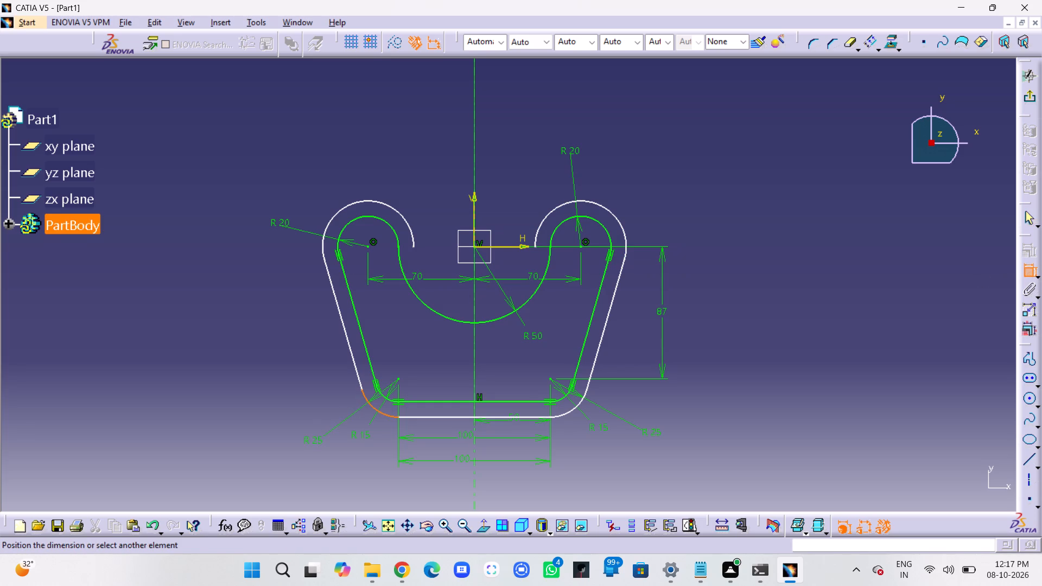
pyautogui.click(313, 444)
pyautogui.click(780, 354)
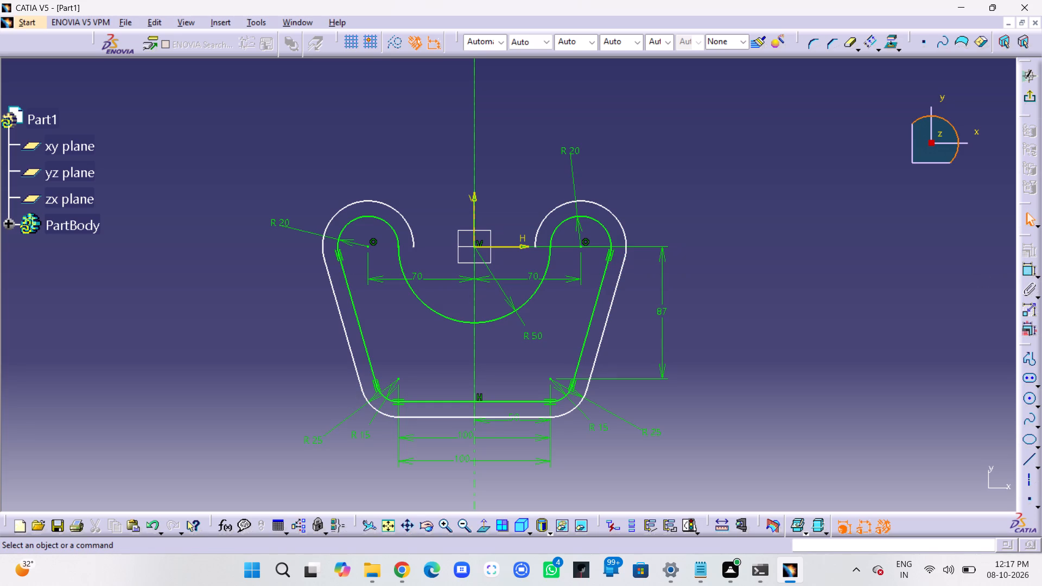
# Reopen the sketch and dimension the distance from the horizontal axis to the offset bottom line, placing it left of the profile.
pyautogui.click(1027, 98)
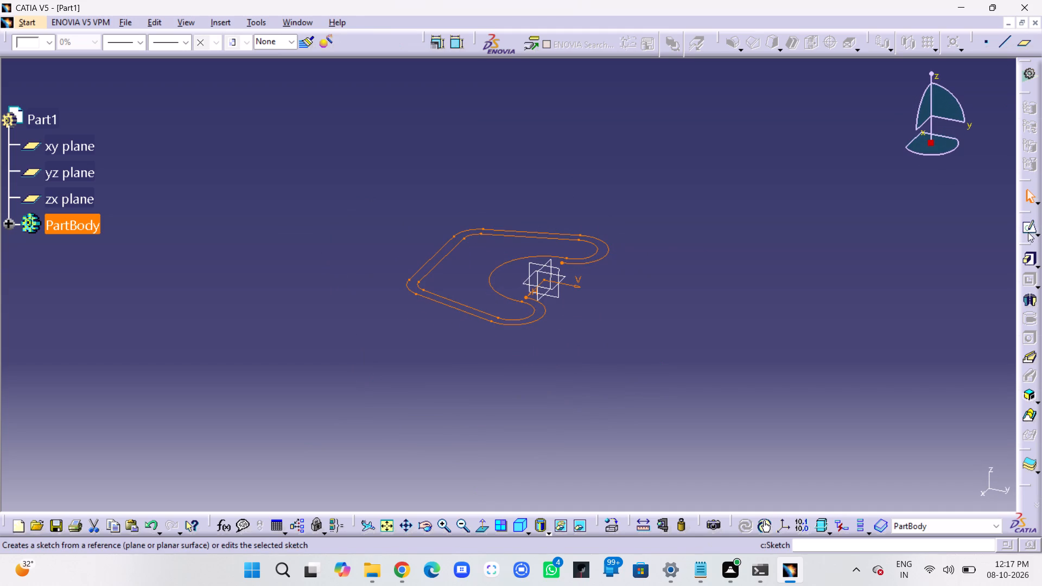
pyautogui.doubleClick(473, 317)
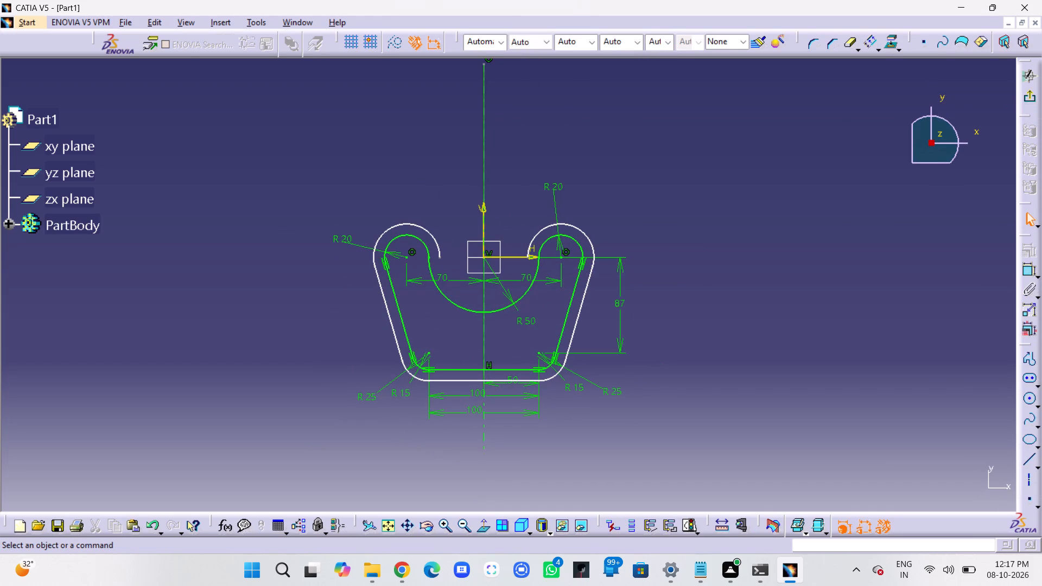
pyautogui.click(1031, 267)
pyautogui.click(511, 258)
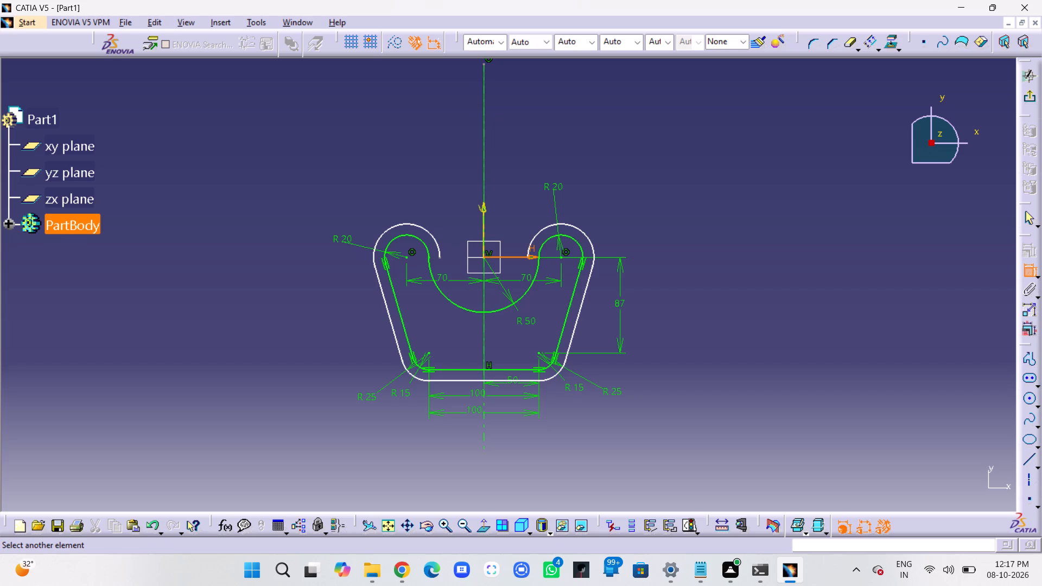
pyautogui.click(473, 380)
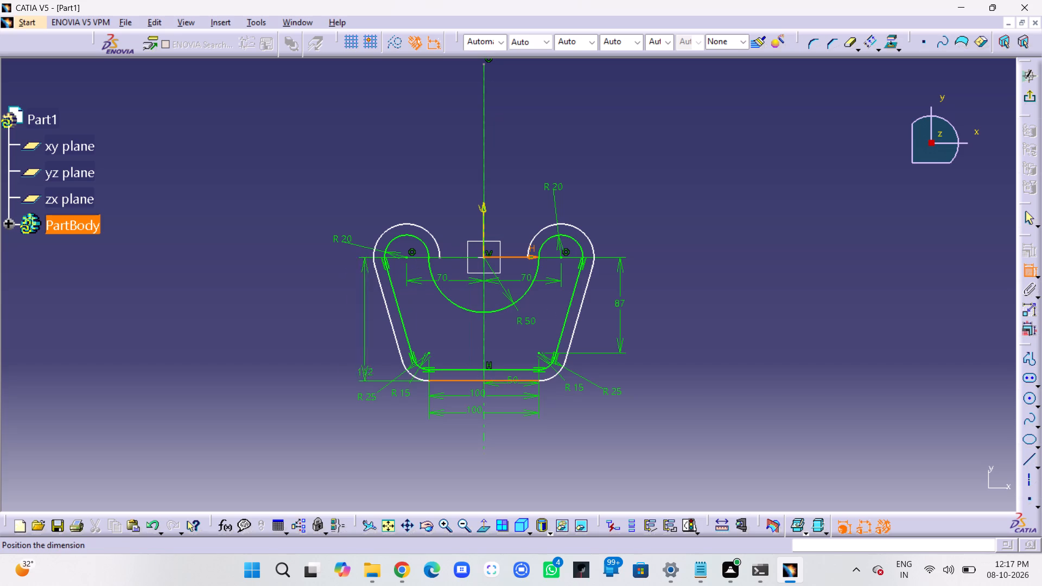
pyautogui.click(352, 325)
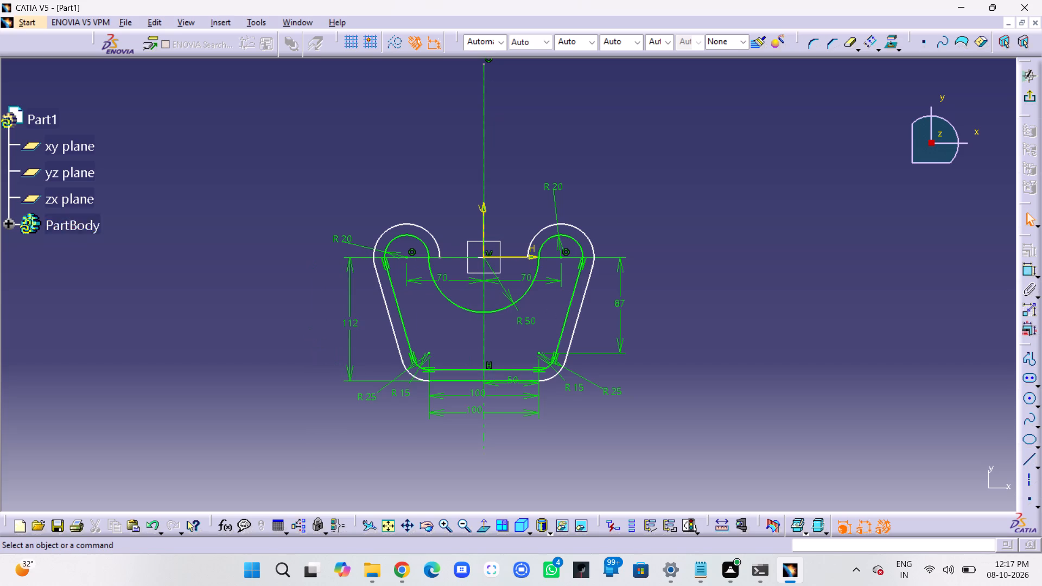
pyautogui.click(749, 341)
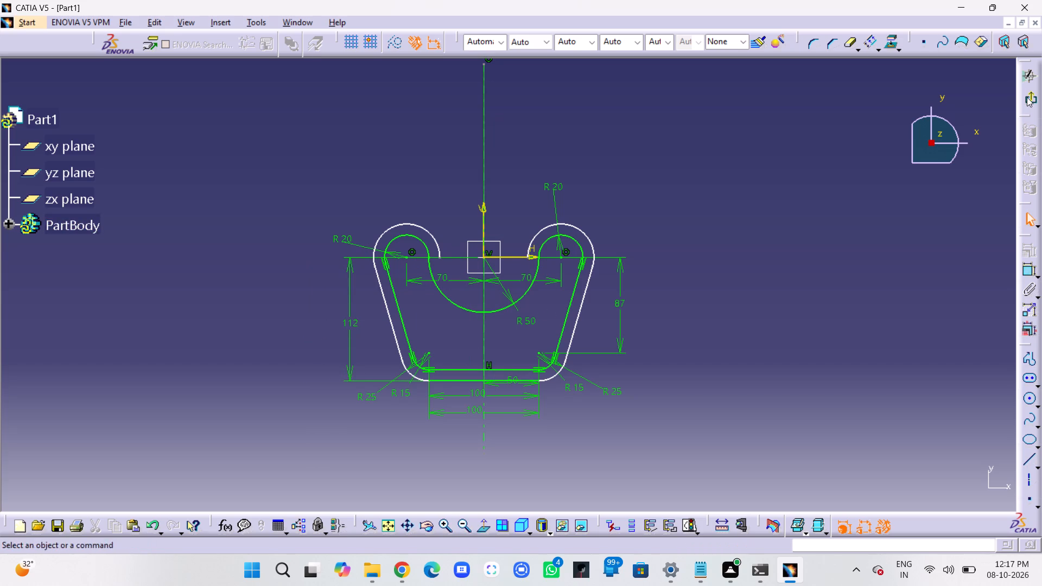
# Dimension the gap between the profile's left side line and its offset line, placing the value beside the outline.
pyautogui.click(1027, 97)
pyautogui.doubleClick(461, 307)
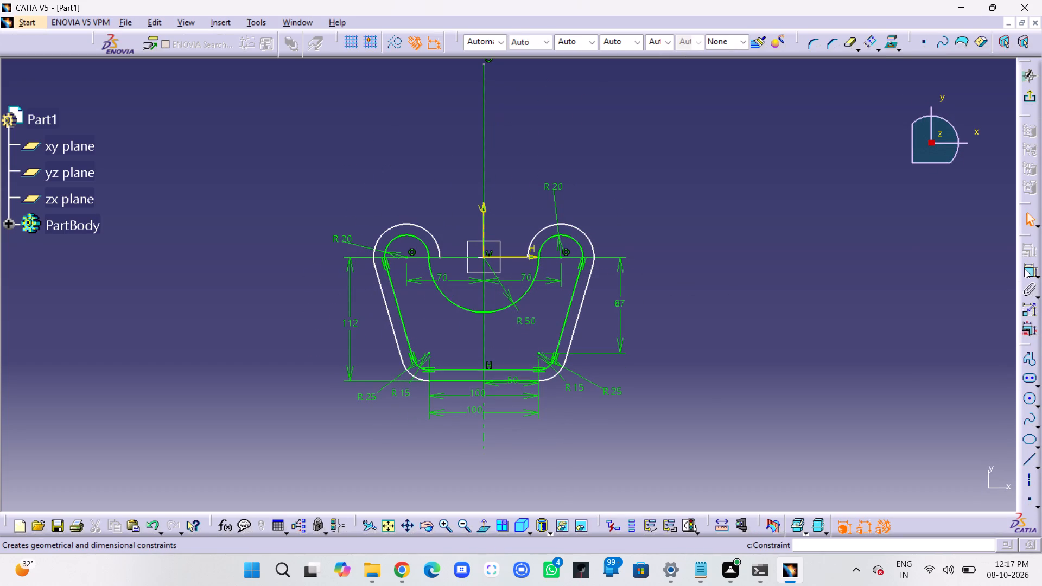
pyautogui.moveTo(630, 409); pyautogui.dragTo(725, 413, button='middle')
pyautogui.rightClick(725, 413)
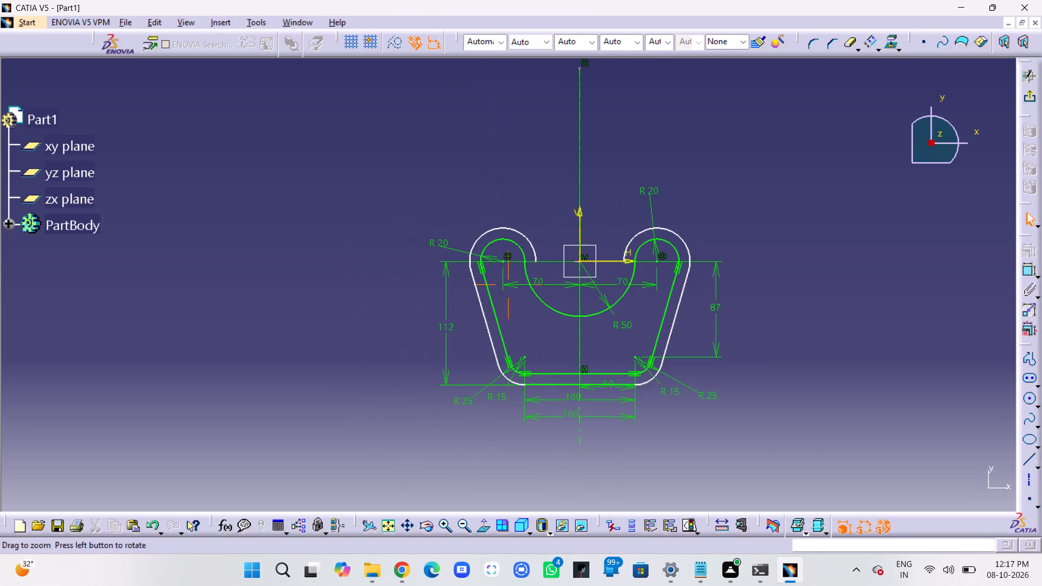
pyautogui.moveTo(725, 413); pyautogui.dragTo(713, 367, button='middle')
pyautogui.moveTo(709, 372); pyautogui.dragTo(629, 289, button='middle')
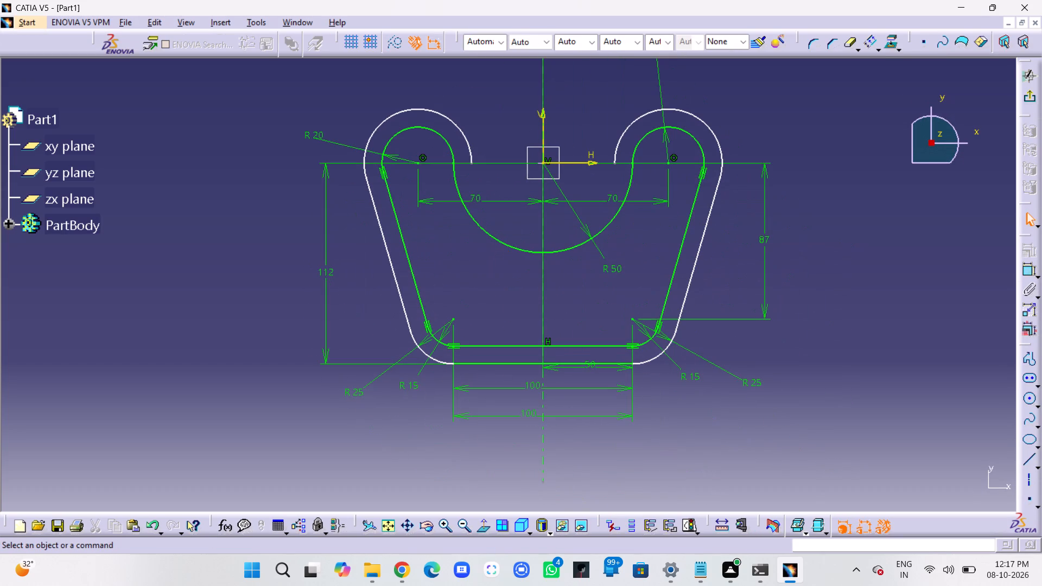
pyautogui.click(1032, 271)
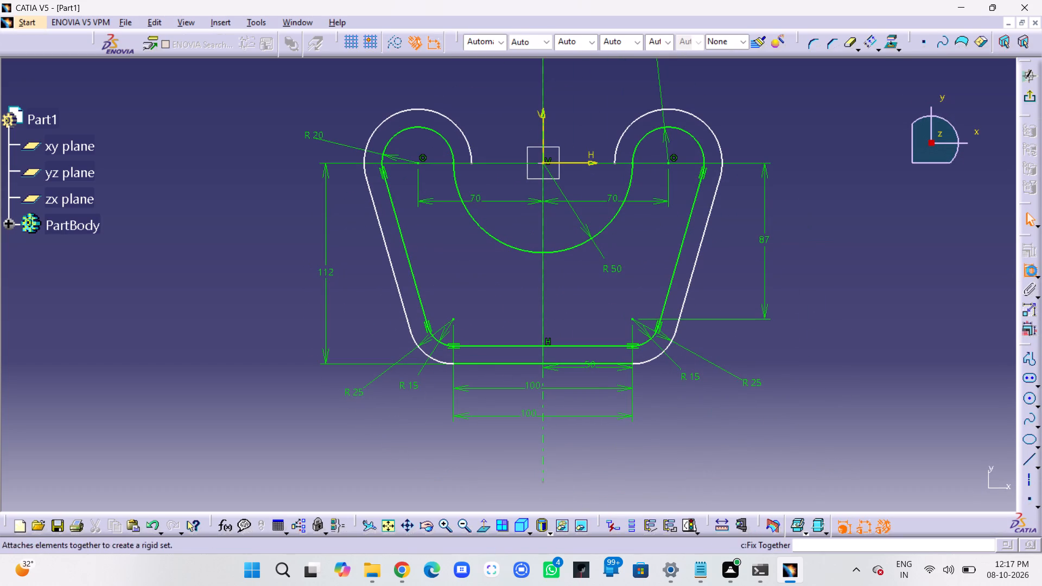
pyautogui.click(412, 275)
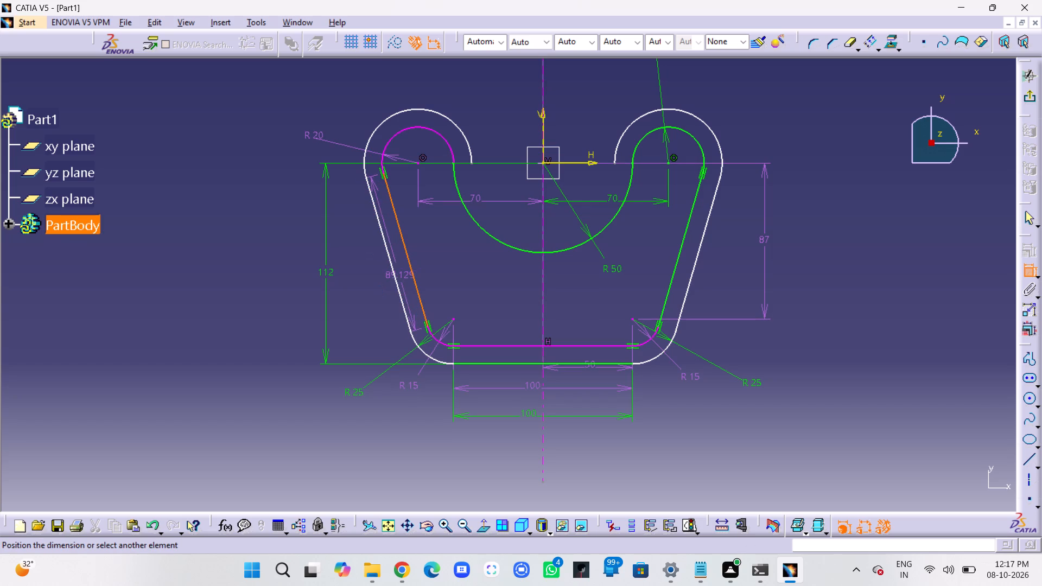
pyautogui.click(396, 278)
pyautogui.click(379, 300)
pyautogui.click(368, 271)
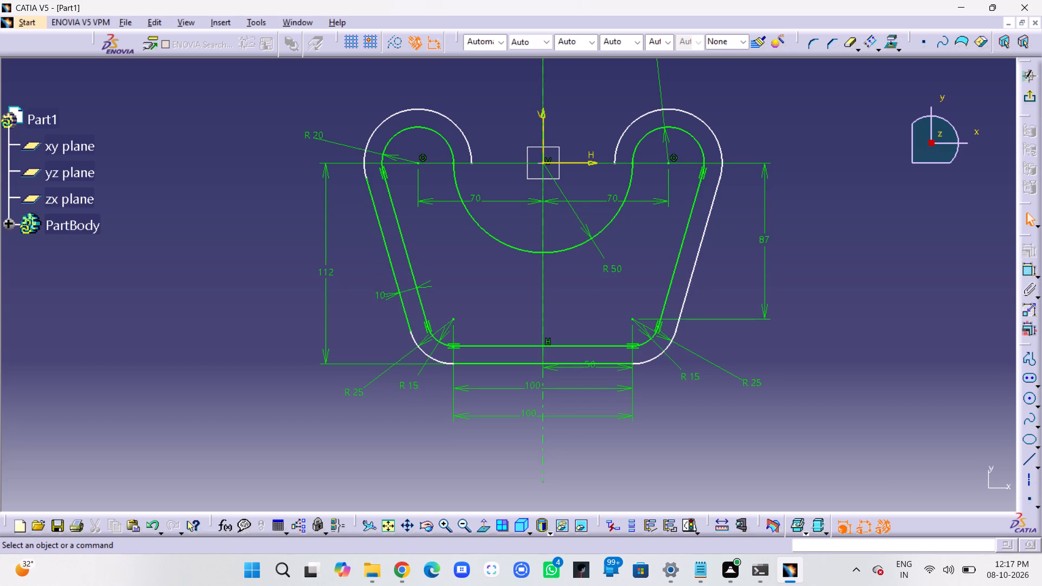
# Dimension the gap between the profile's right side line and its offset line, placing the value outside the outline.
pyautogui.click(1031, 273)
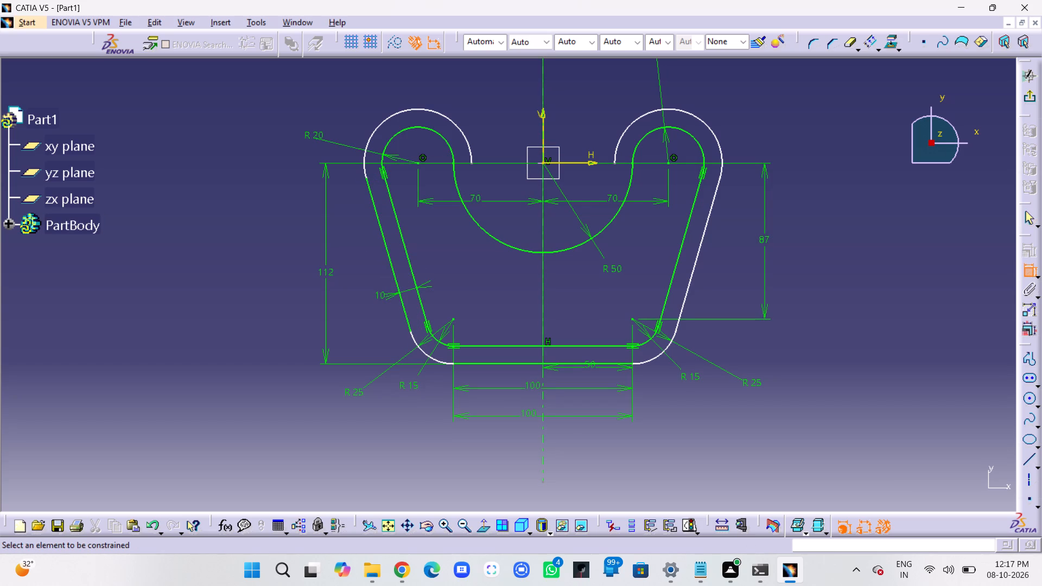
pyautogui.click(695, 267)
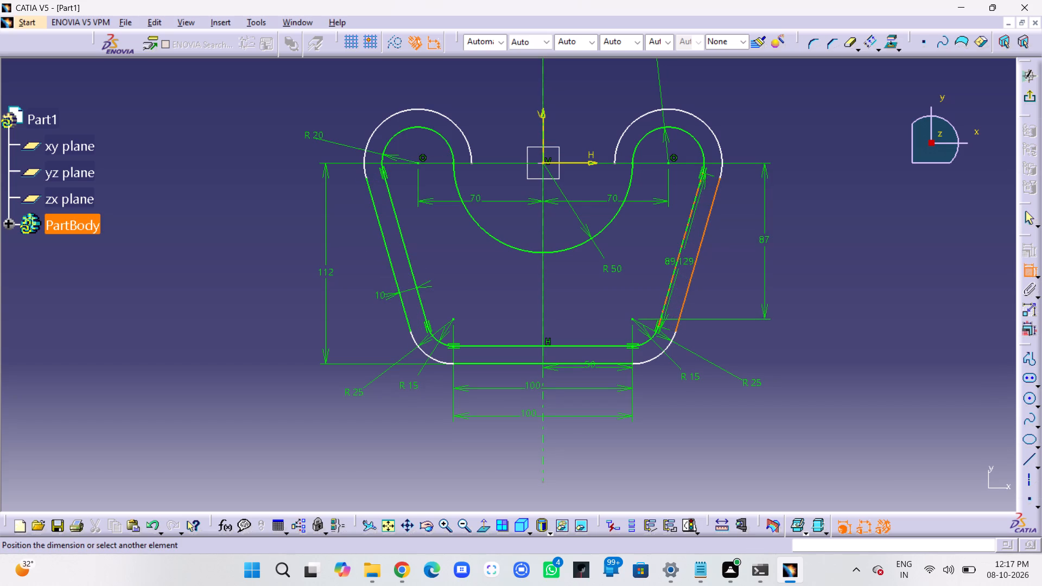
pyautogui.click(675, 263)
pyautogui.click(714, 285)
pyautogui.click(853, 261)
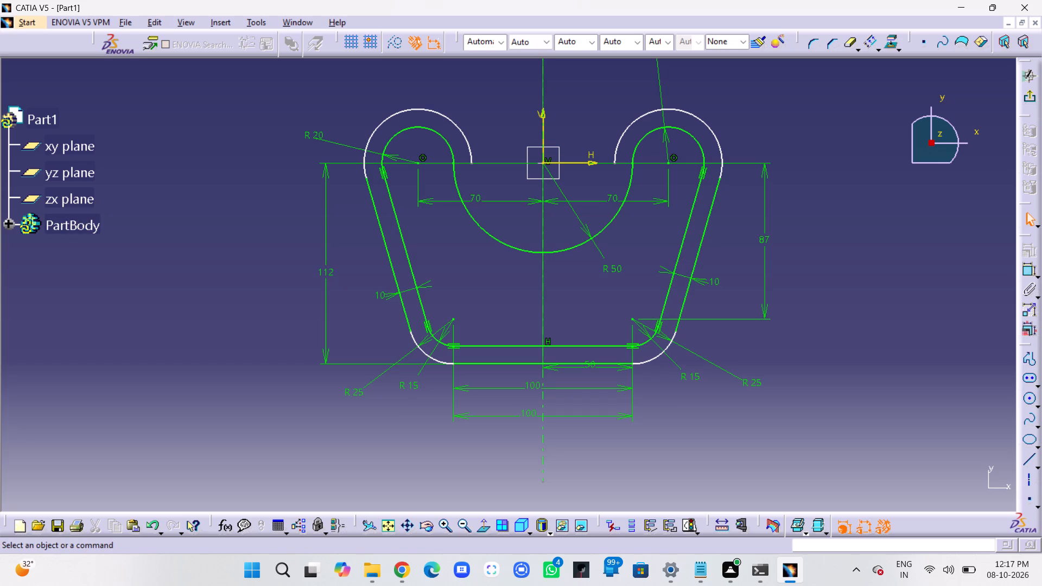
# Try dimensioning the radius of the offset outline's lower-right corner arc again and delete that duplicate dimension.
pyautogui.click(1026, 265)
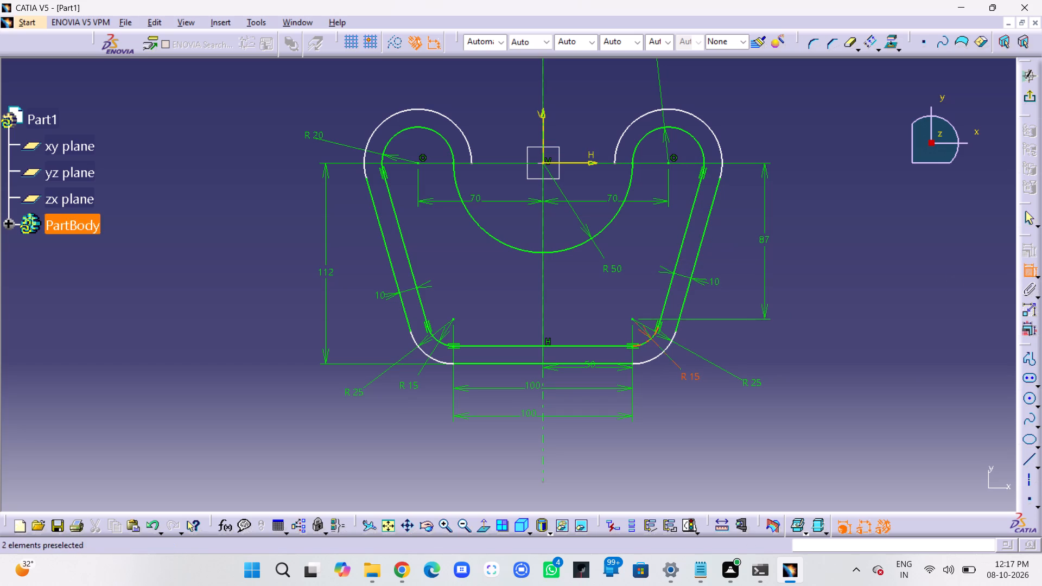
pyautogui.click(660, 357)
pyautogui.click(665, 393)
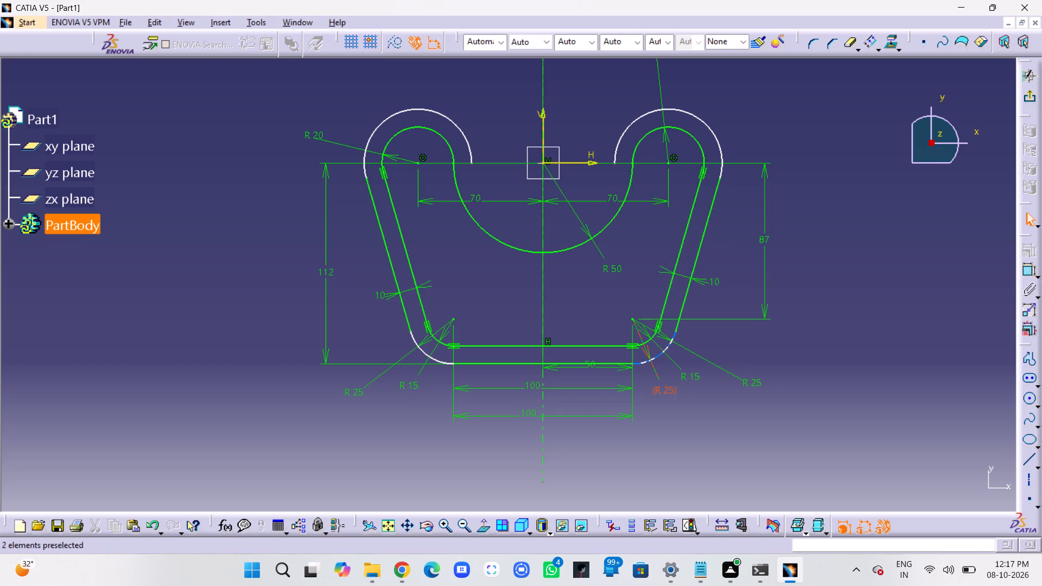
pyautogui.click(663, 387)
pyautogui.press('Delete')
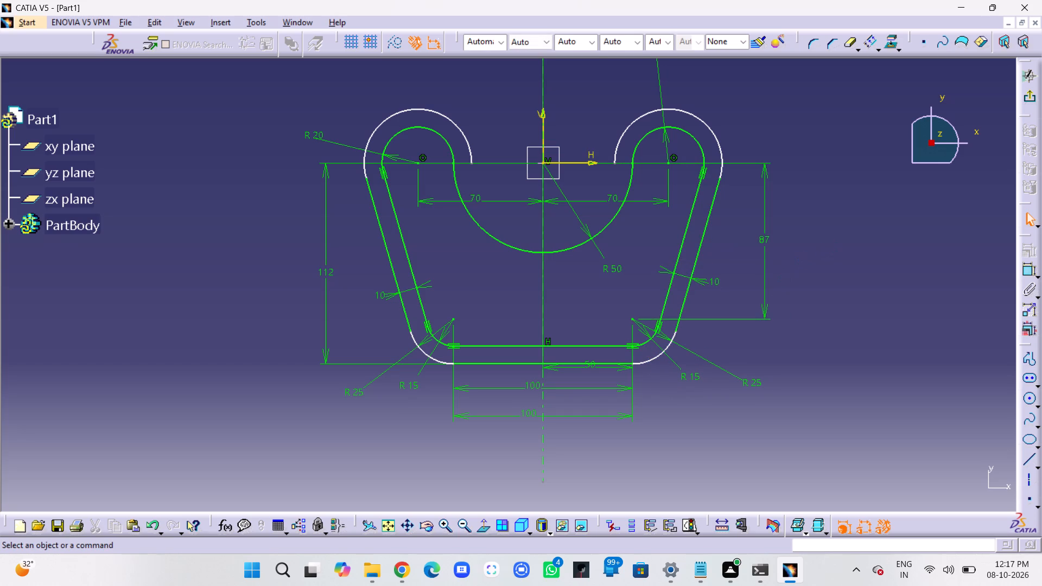
# Dimension the gap between the lower-right R 15 corner arc and its offset arc, placing the value below the corner.
pyautogui.click(1030, 271)
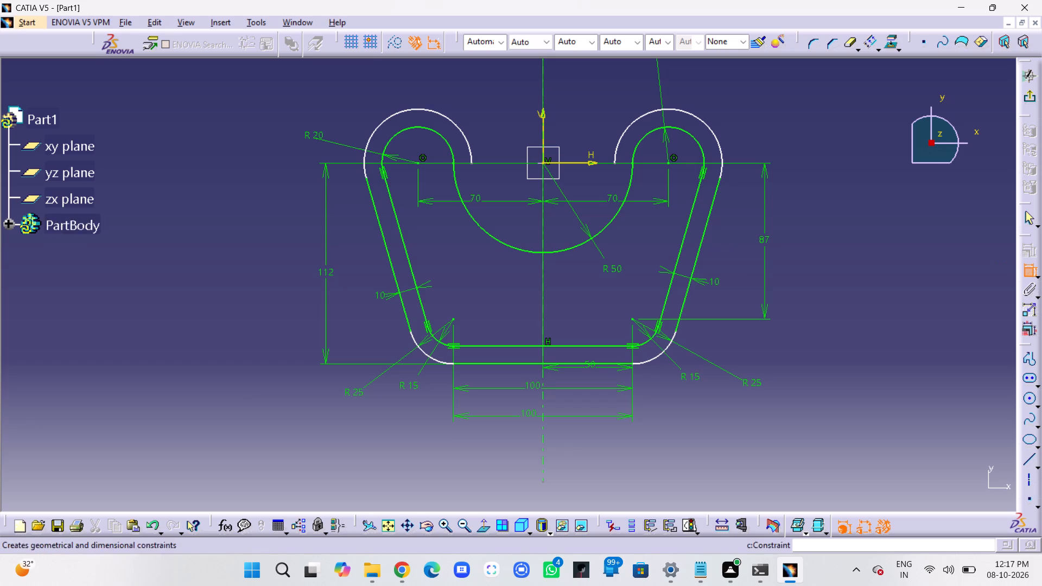
pyautogui.click(650, 342)
pyautogui.click(655, 360)
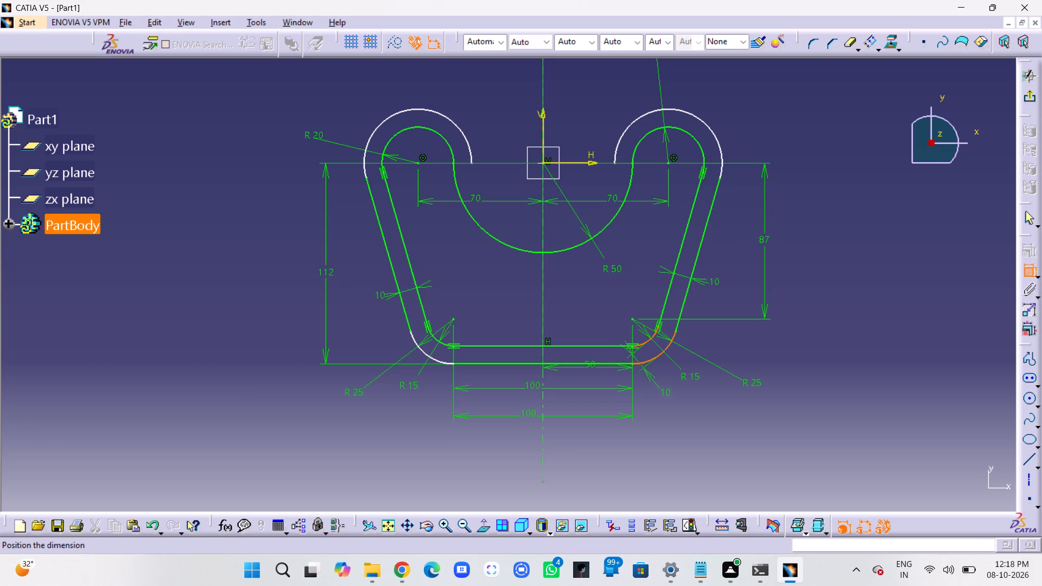
pyautogui.click(666, 400)
pyautogui.click(726, 421)
# Dimension the gap between the lower-left R 15 corner arc and its offset arc, placing the value outside the corner.
pyautogui.click(1032, 271)
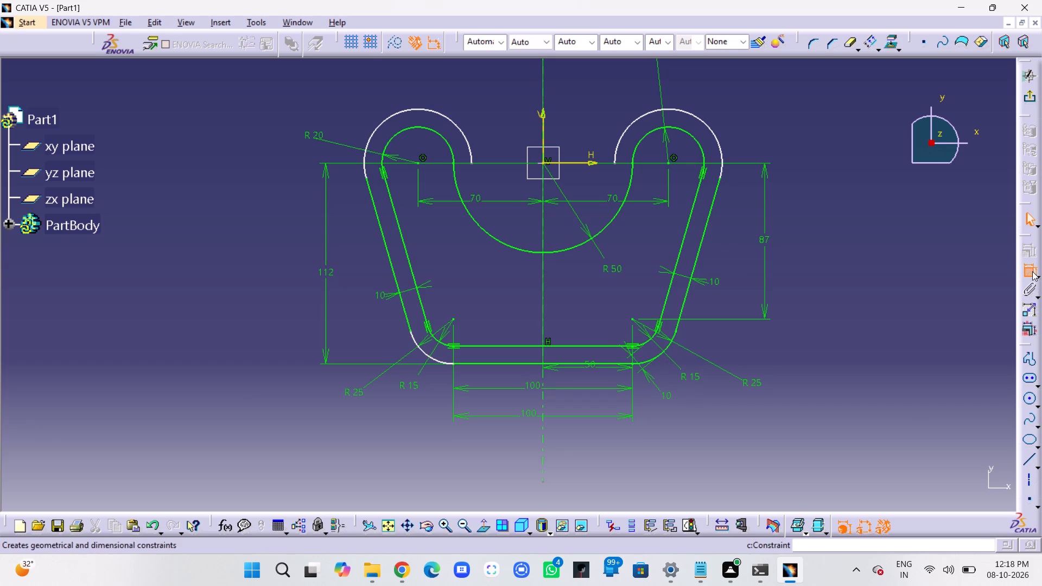
pyautogui.click(435, 339)
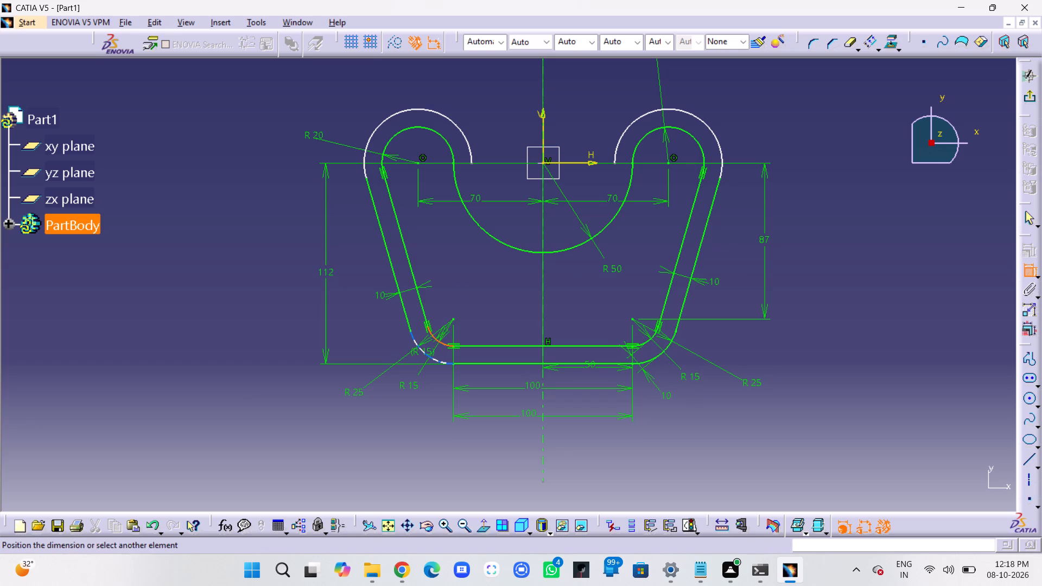
pyautogui.click(422, 355)
pyautogui.click(379, 356)
pyautogui.click(413, 388)
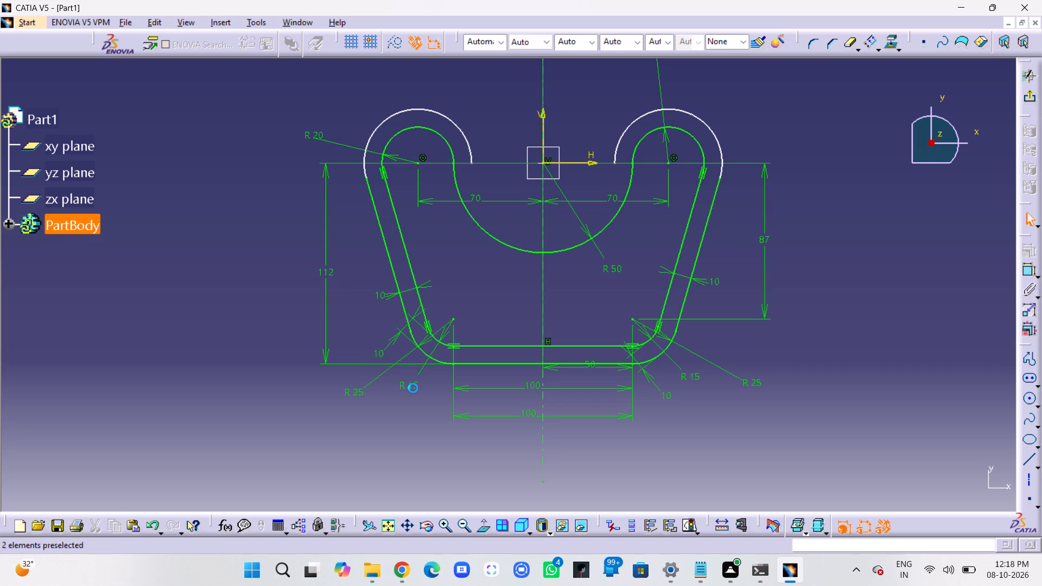
pyautogui.click(401, 406)
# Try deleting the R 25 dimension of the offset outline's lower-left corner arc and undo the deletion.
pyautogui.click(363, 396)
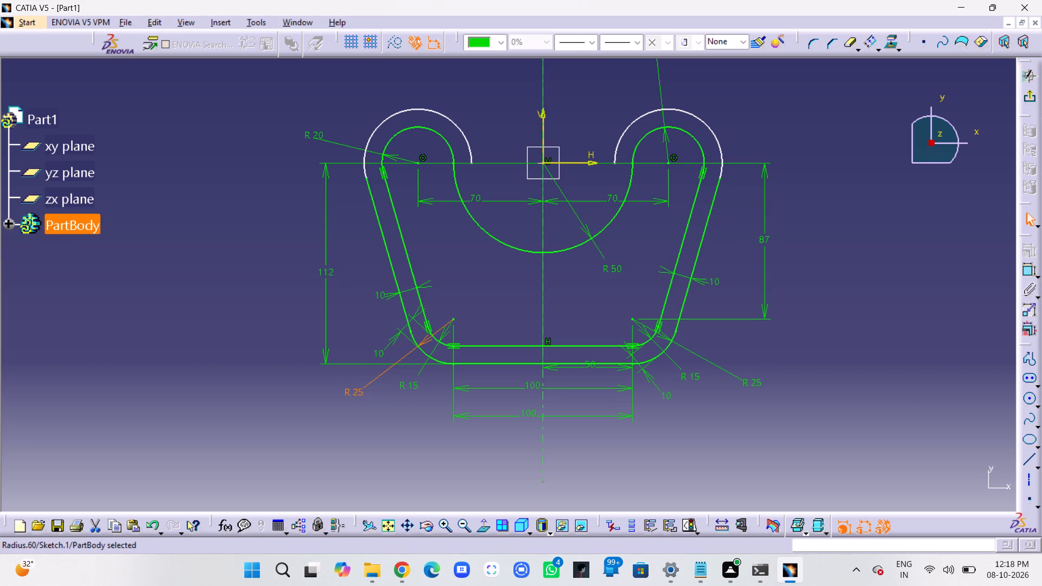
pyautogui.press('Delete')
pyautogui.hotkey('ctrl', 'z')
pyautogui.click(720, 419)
# Sketch a vertical elongated hole on the V axis above the profile, with centres about 52.5 mm apart and a radius of about 17 mm.
pyautogui.moveTo(720, 419); pyautogui.dragTo(693, 450, button='middle')
pyautogui.rightClick(693, 450)
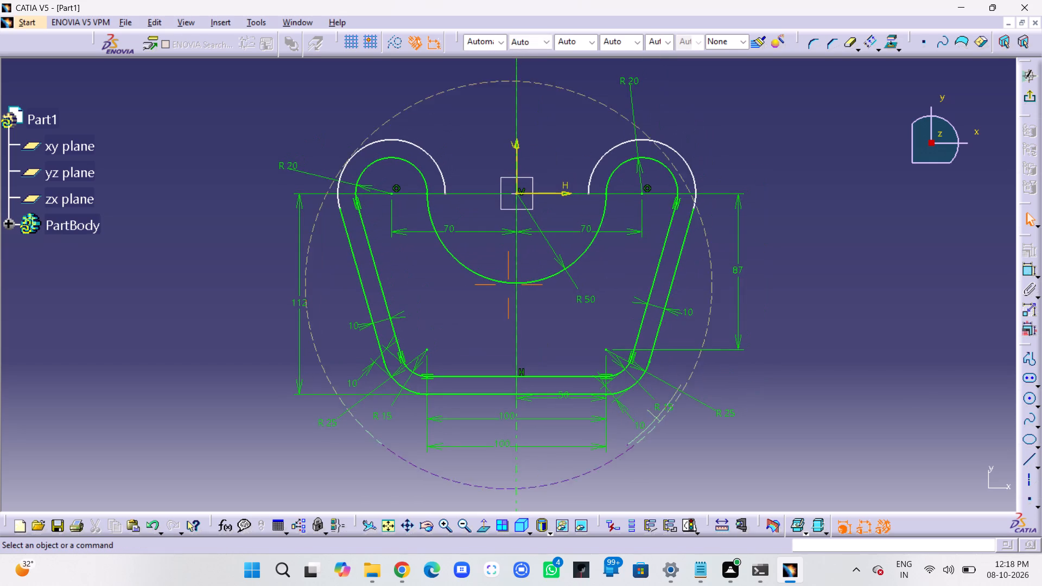
pyautogui.moveTo(693, 450); pyautogui.dragTo(703, 477, button='middle')
pyautogui.moveTo(753, 384); pyautogui.dragTo(723, 384, button='middle')
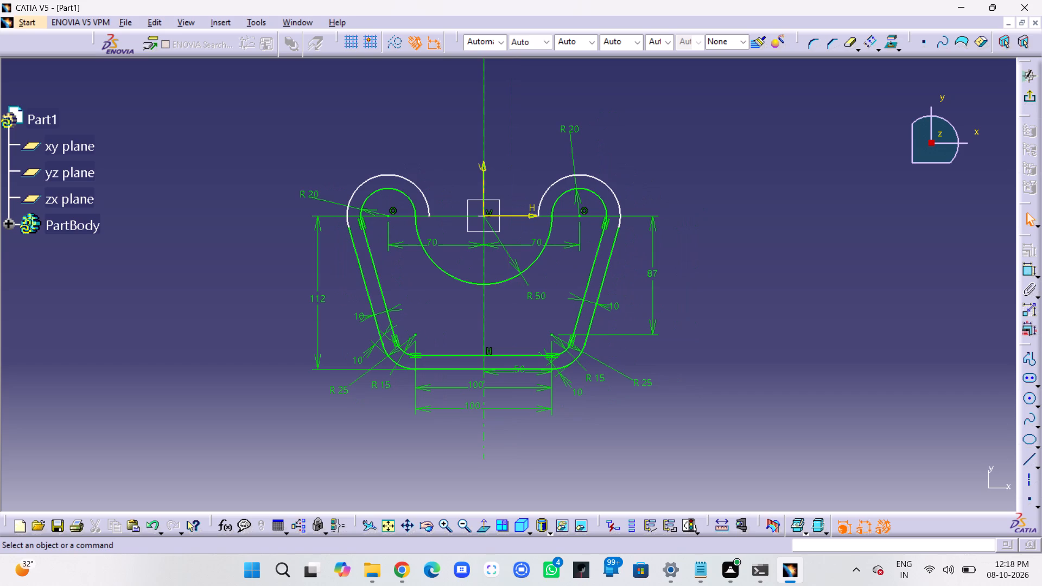
pyautogui.moveTo(723, 384); pyautogui.dragTo(732, 385, button='middle')
pyautogui.rightClick(723, 384)
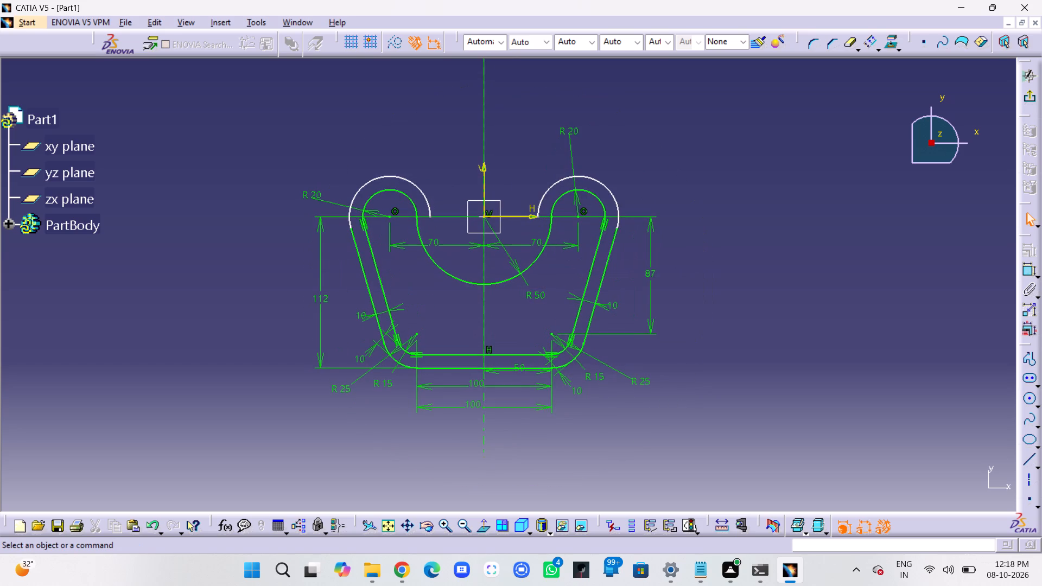
pyautogui.moveTo(755, 274); pyautogui.dragTo(765, 307, button='middle')
pyautogui.rightClick(755, 274)
pyautogui.moveTo(754, 283); pyautogui.dragTo(771, 367, button='middle')
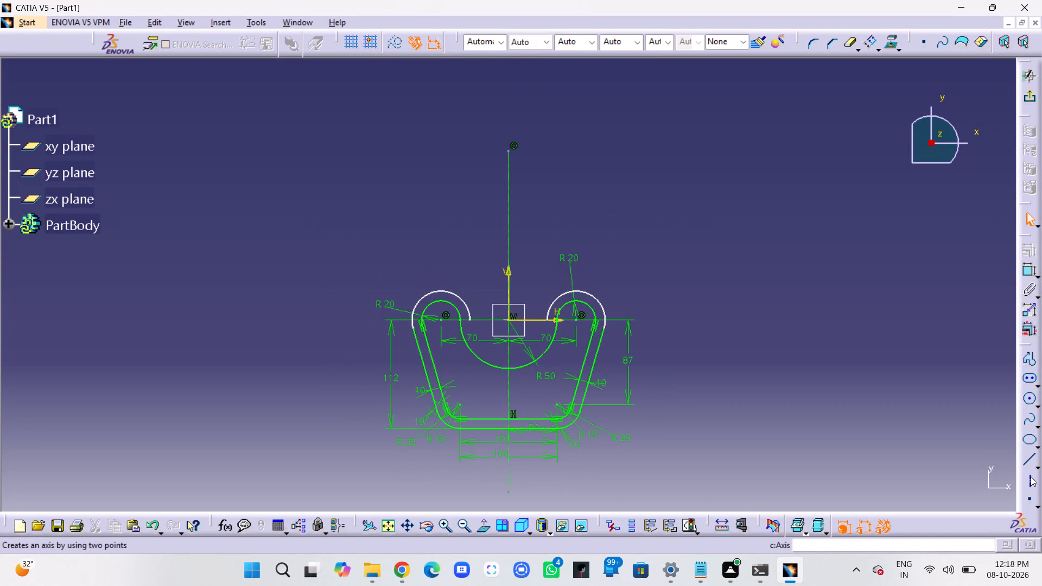
pyautogui.click(1029, 380)
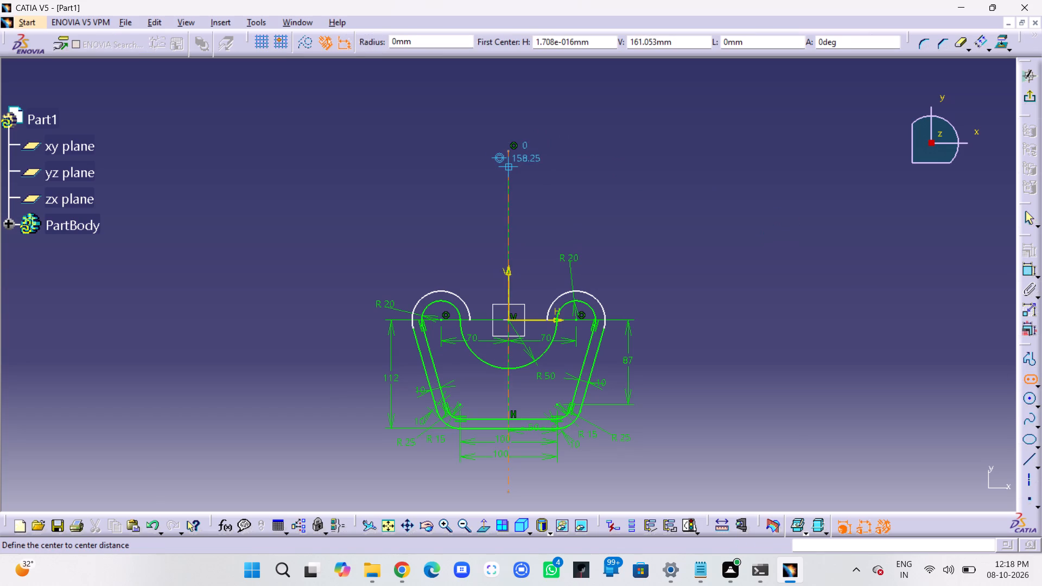
pyautogui.click(509, 171)
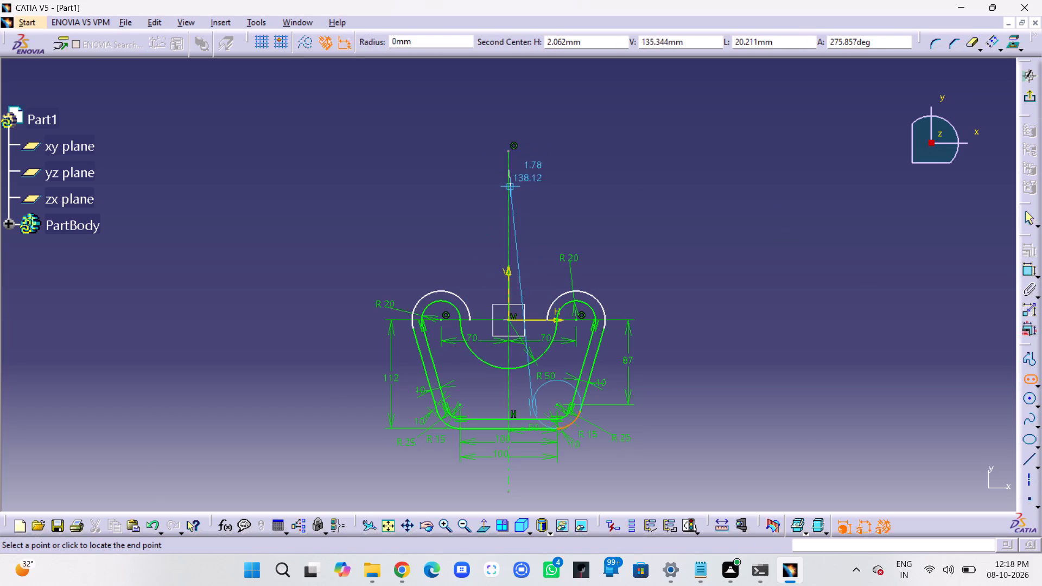
pyautogui.click(510, 220)
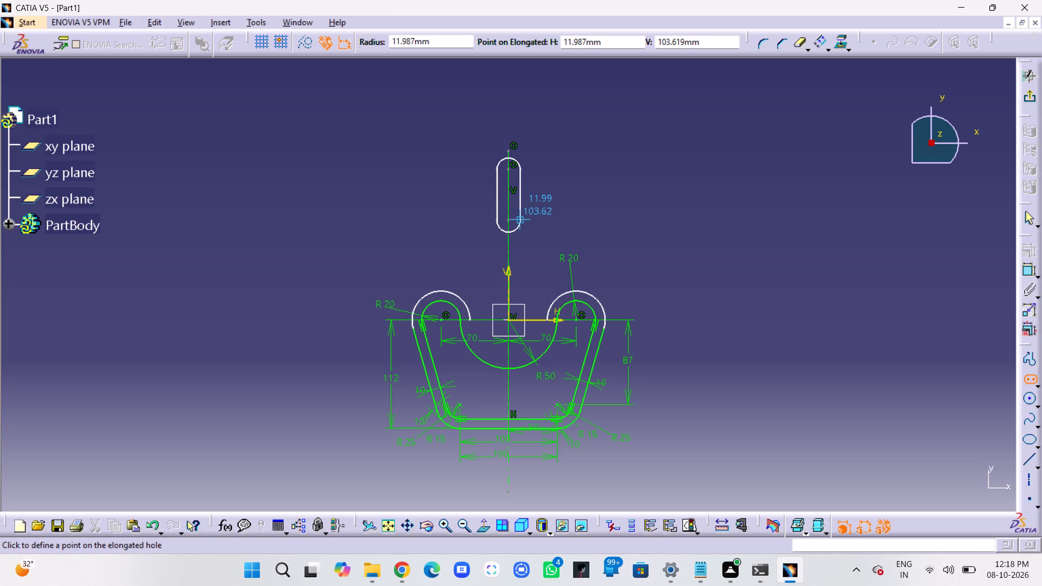
pyautogui.click(525, 220)
pyautogui.click(563, 201)
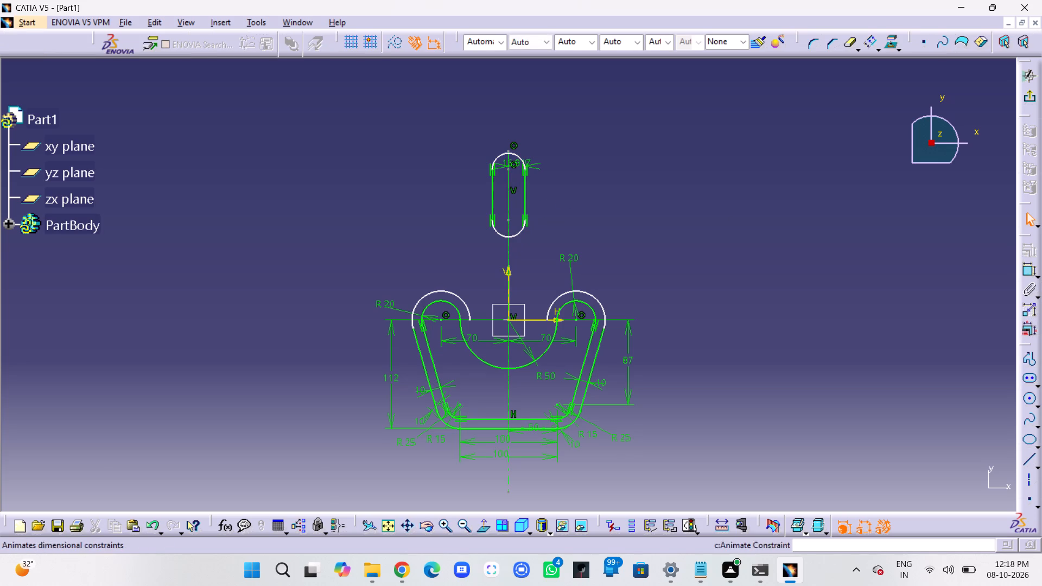
# Dimension the radius of the elongated hole's upper arc, placing the value outside the hole.
pyautogui.moveTo(518, 162); pyautogui.dragTo(543, 161)
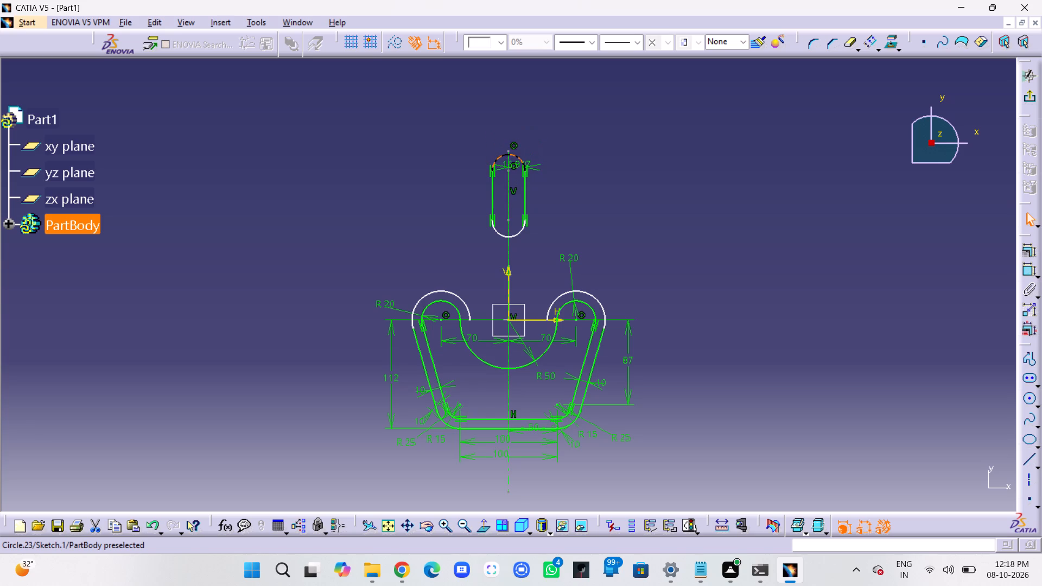
pyautogui.moveTo(543, 161); pyautogui.dragTo(543, 162)
pyautogui.moveTo(599, 189); pyautogui.dragTo(599, 131, button='middle')
pyautogui.rightClick(599, 189)
pyautogui.moveTo(650, 141); pyautogui.dragTo(638, 205, button='middle')
pyautogui.click(596, 133)
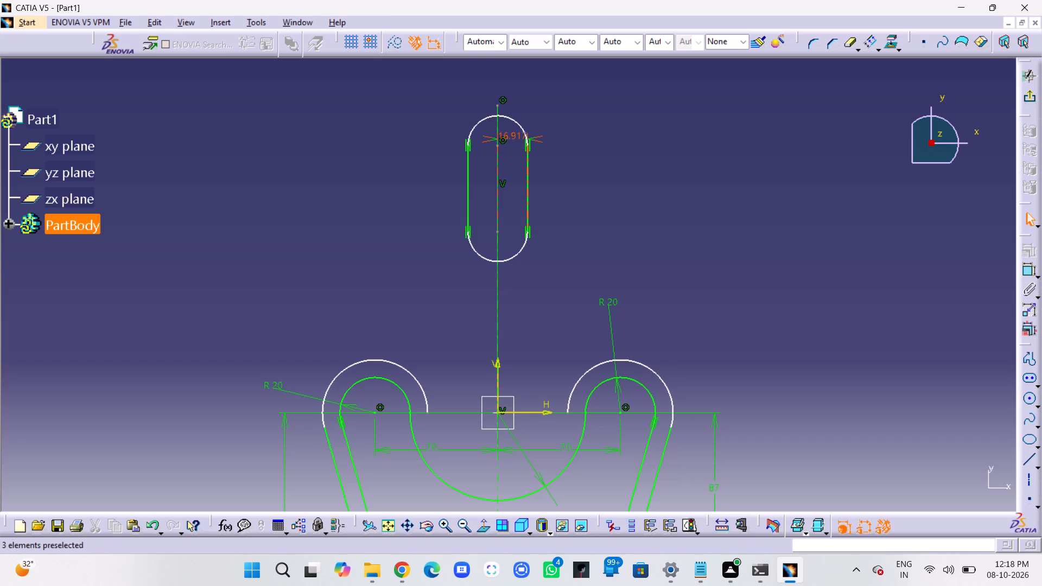
pyautogui.click(1032, 270)
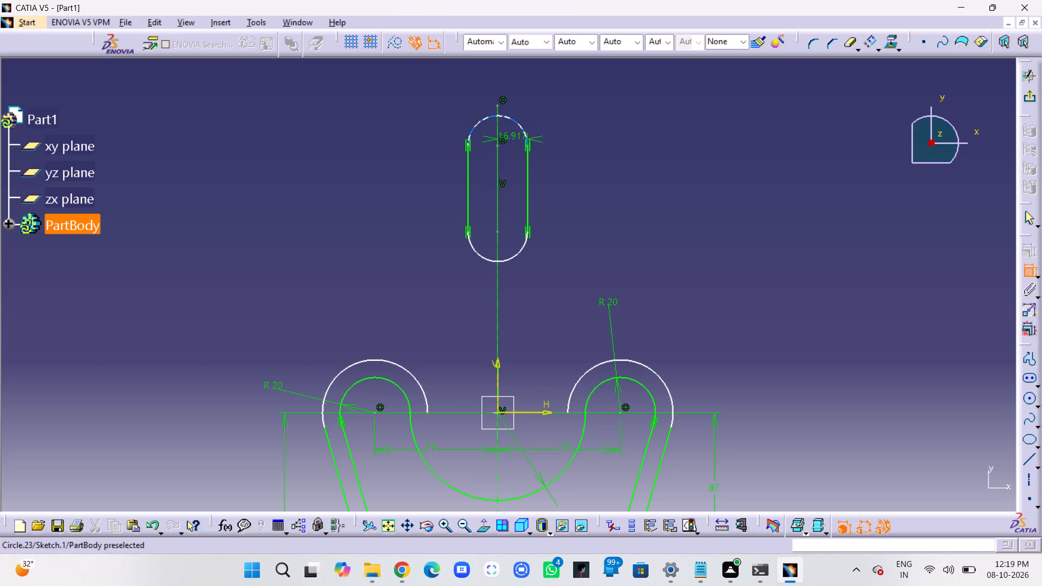
pyautogui.click(518, 124)
pyautogui.click(589, 98)
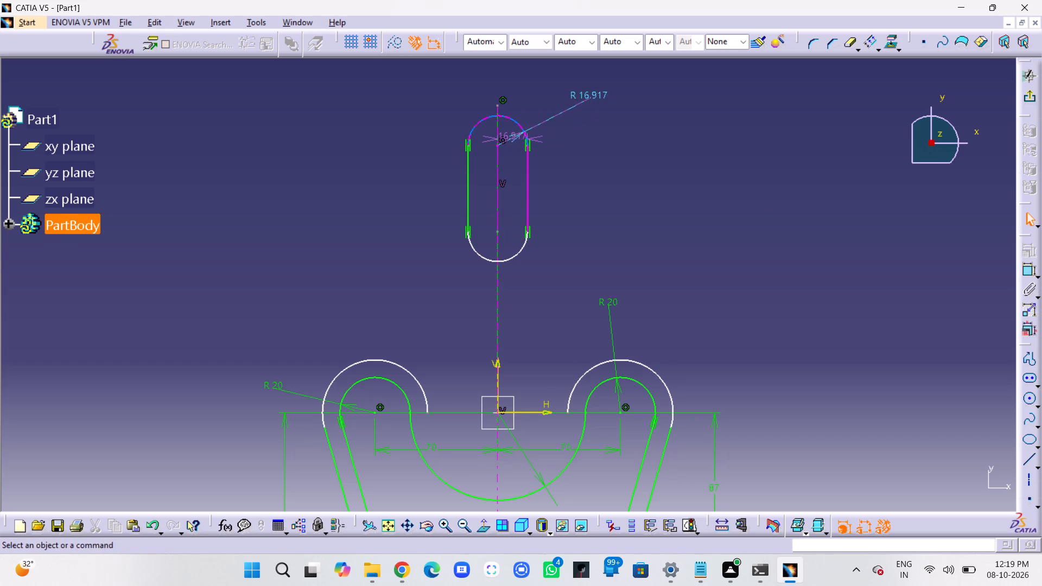
# Delete the elongated hole's automatic offset dimension between its centreline and its straight side.
pyautogui.click(543, 142)
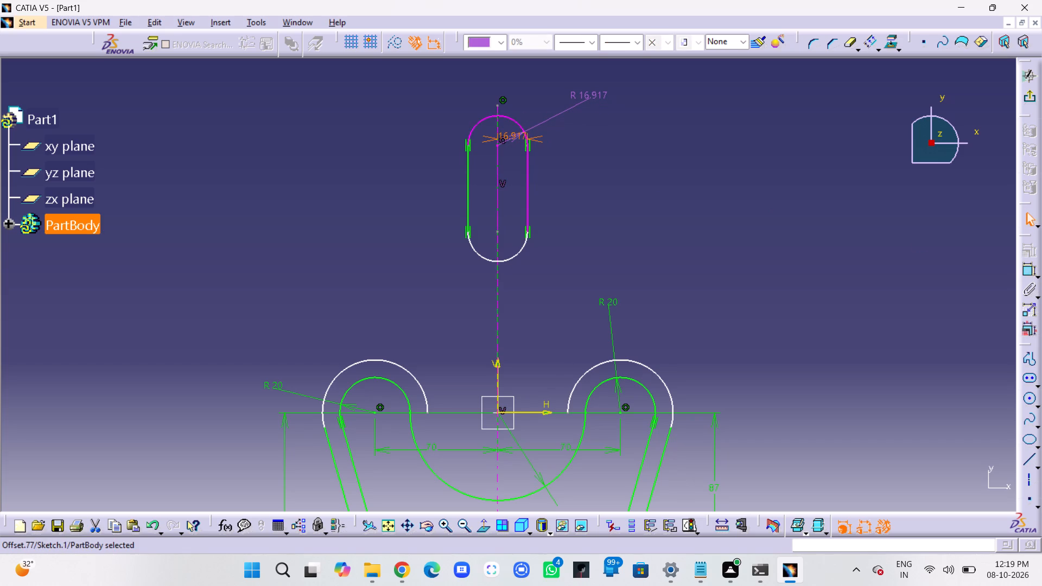
pyautogui.press('Delete')
# Set the radius of the elongated hole's upper arc to 22 mm.
pyautogui.doubleClick(595, 97)
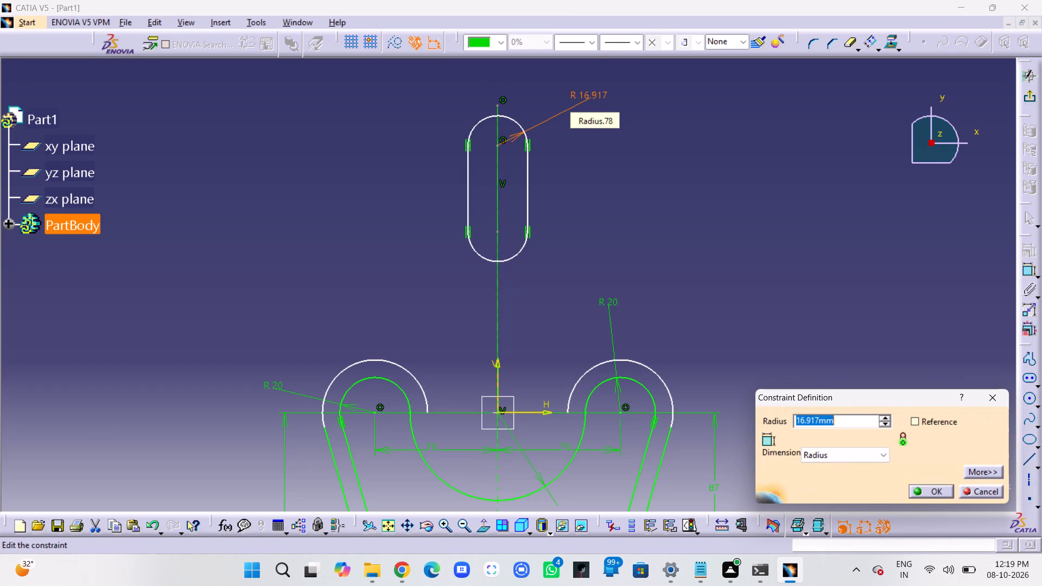
pyautogui.write('22')
pyautogui.press('Return')
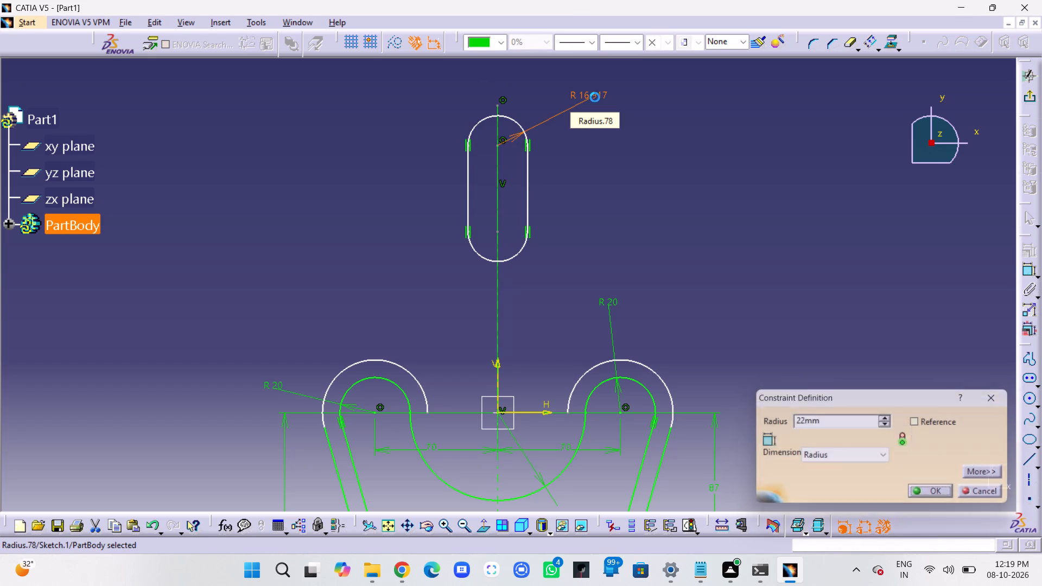
pyautogui.click(800, 222)
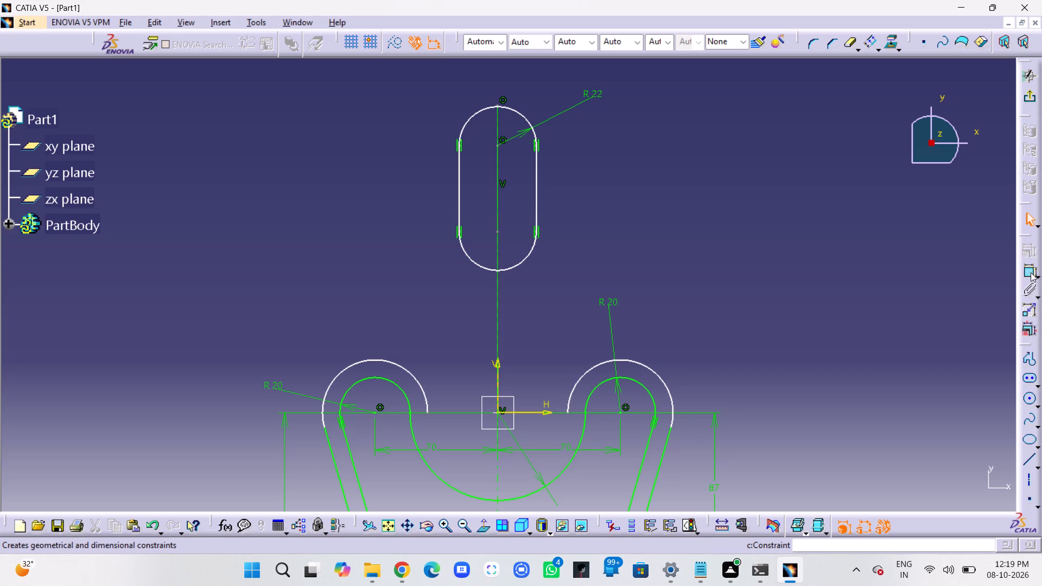
pyautogui.click(1031, 272)
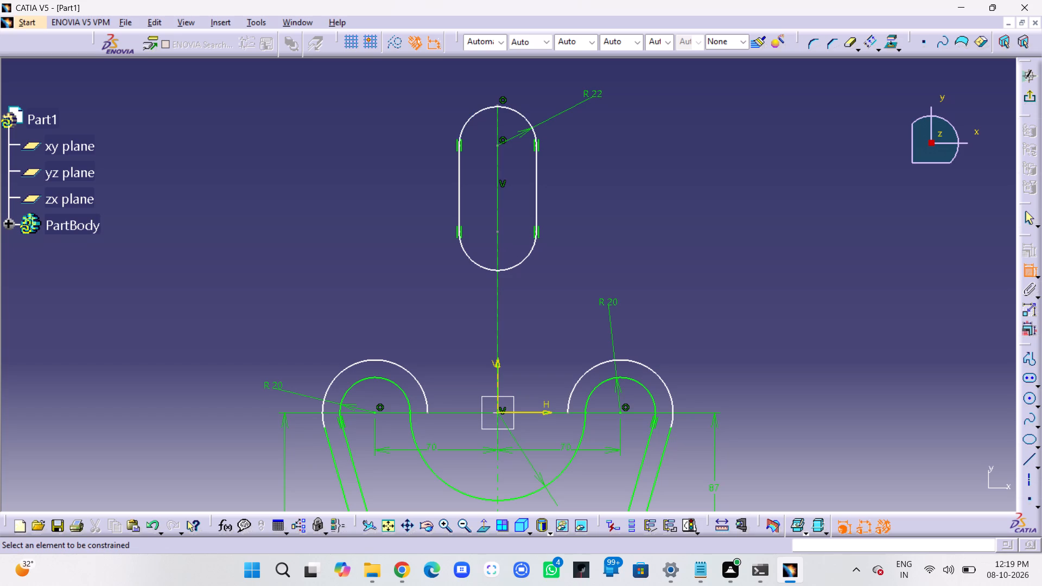
pyautogui.press('Escape')
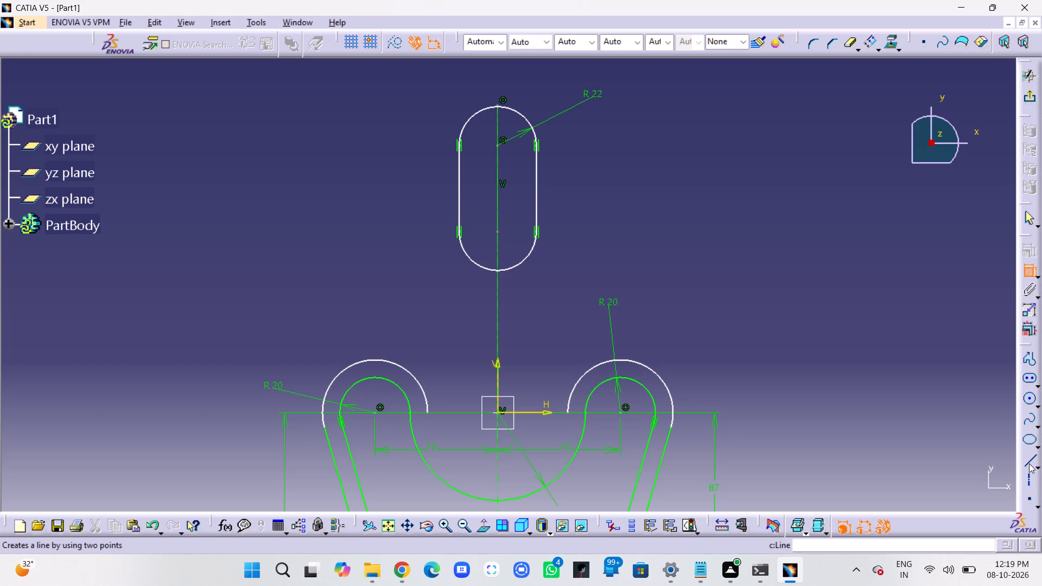
# Draw a slanted line about 177 mm long from beside the elongated hole's upper arc to the right-hand outer offset arc.
pyautogui.click(1029, 464)
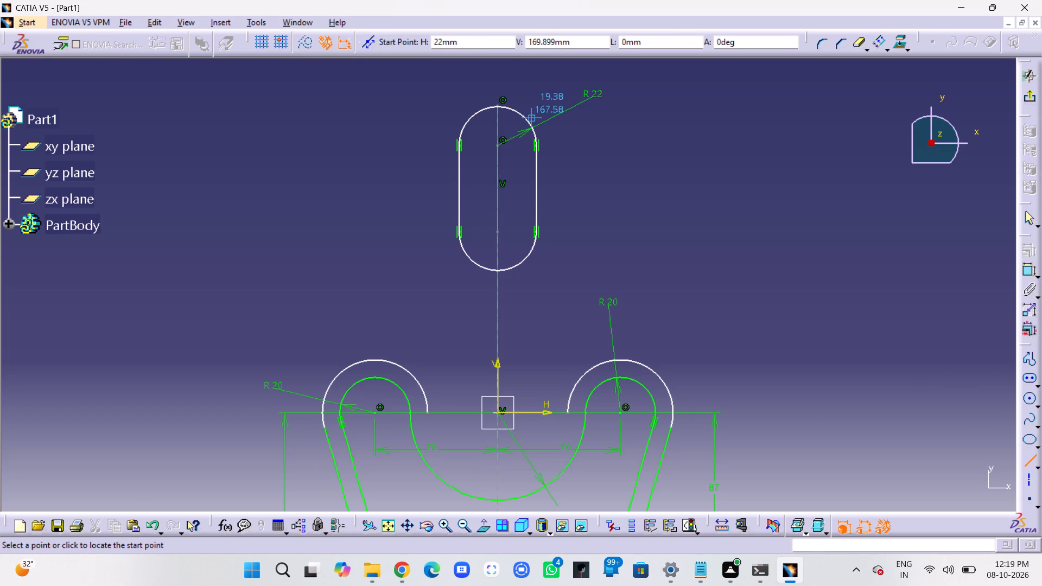
pyautogui.click(533, 113)
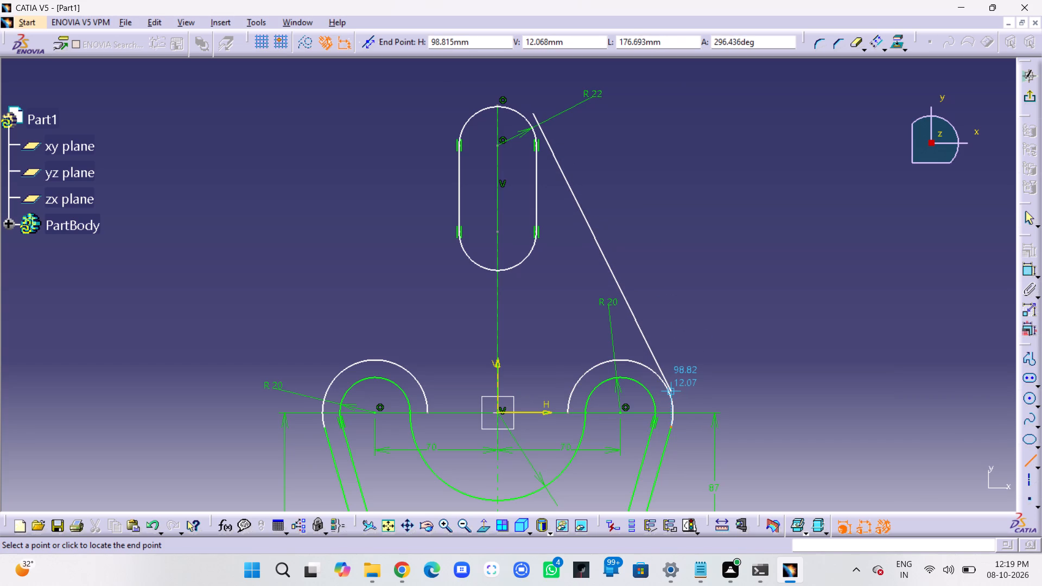
pyautogui.click(673, 390)
pyautogui.press('Escape')
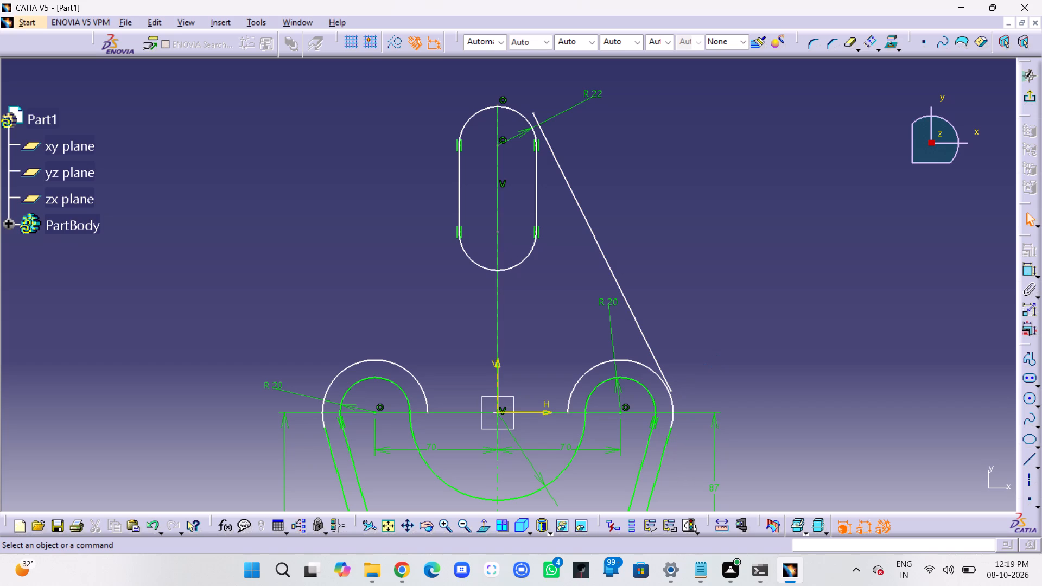
# Constrain the slanted line tangent to the right-hand outer offset arc.
pyautogui.click(671, 390)
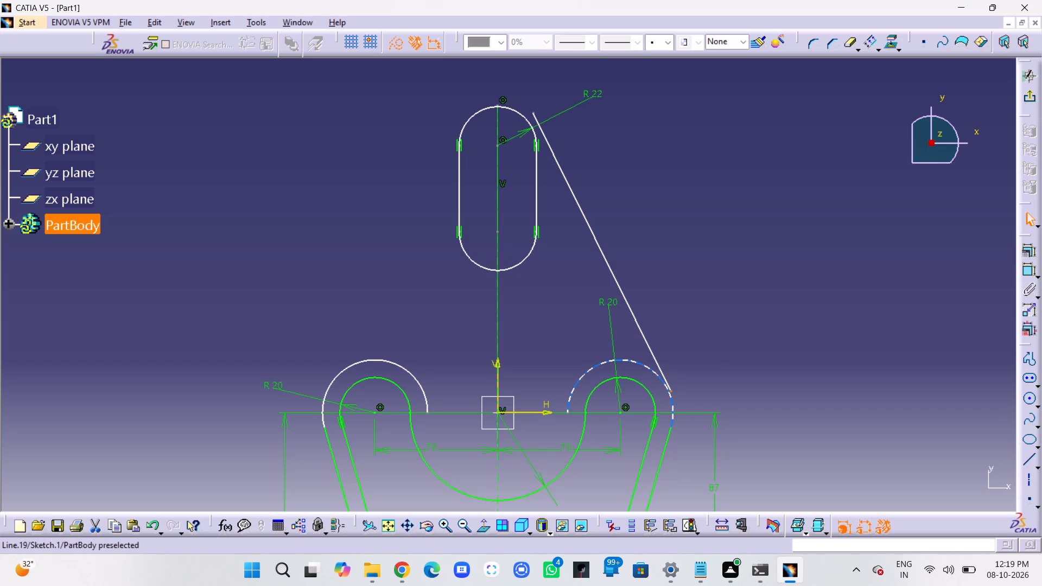
pyautogui.keyDown('ctrl'); pyautogui.click(656, 373); pyautogui.keyUp('ctrl')
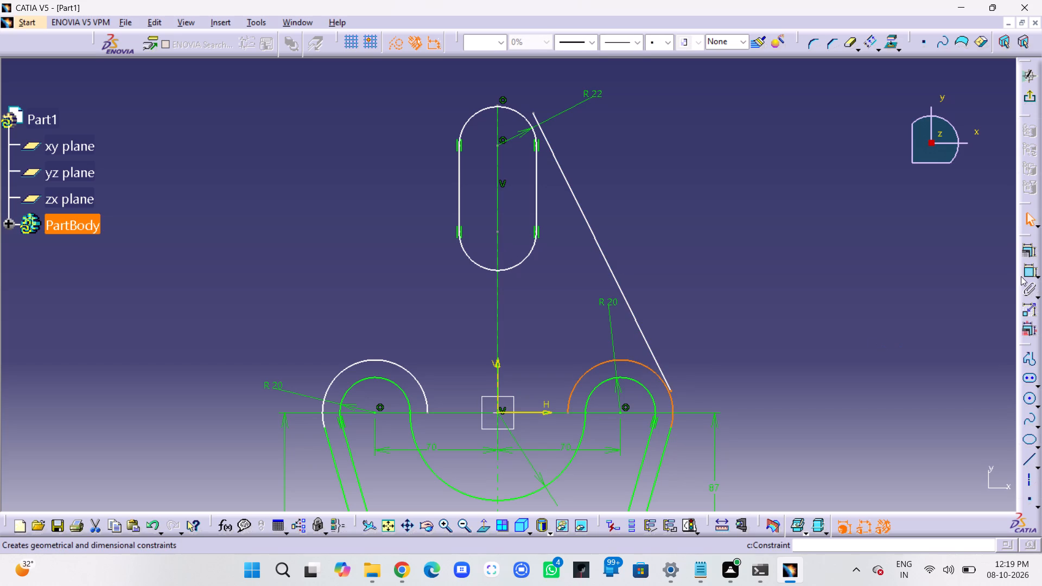
pyautogui.click(909, 330)
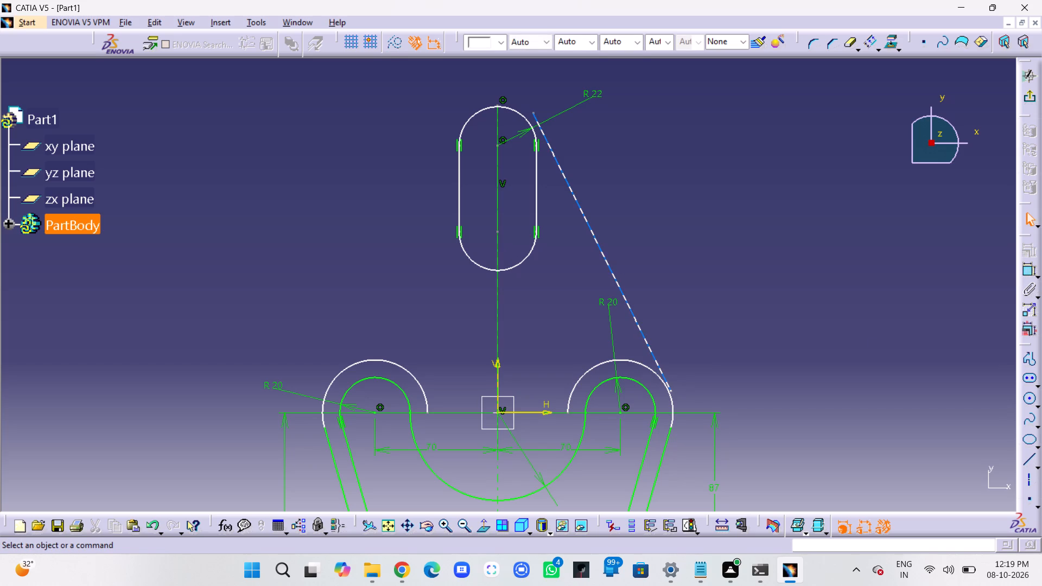
pyautogui.click(659, 368)
pyautogui.keyDown('shift'); pyautogui.click(653, 374); pyautogui.keyUp('shift')
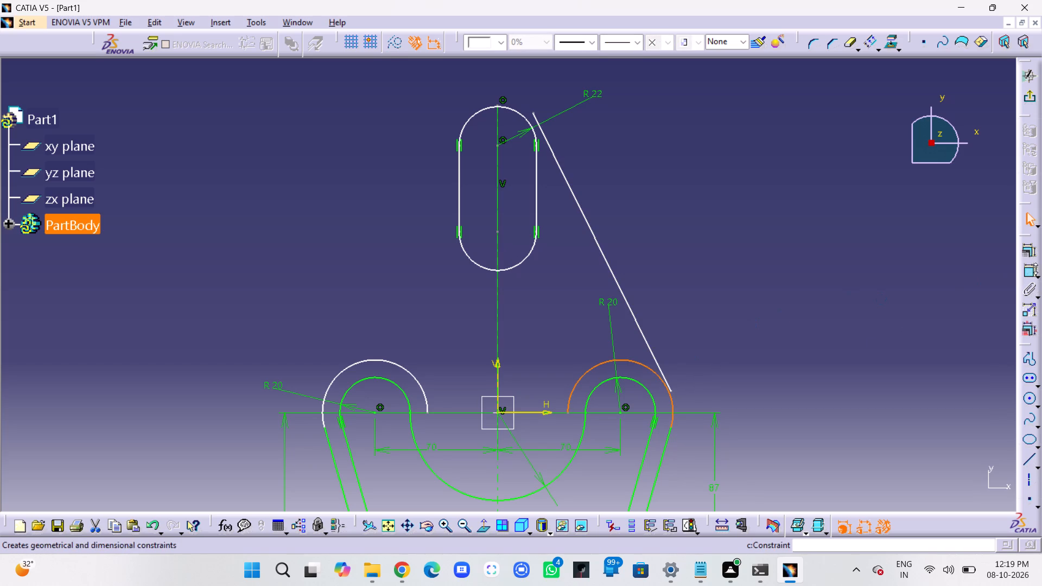
pyautogui.click(1028, 252)
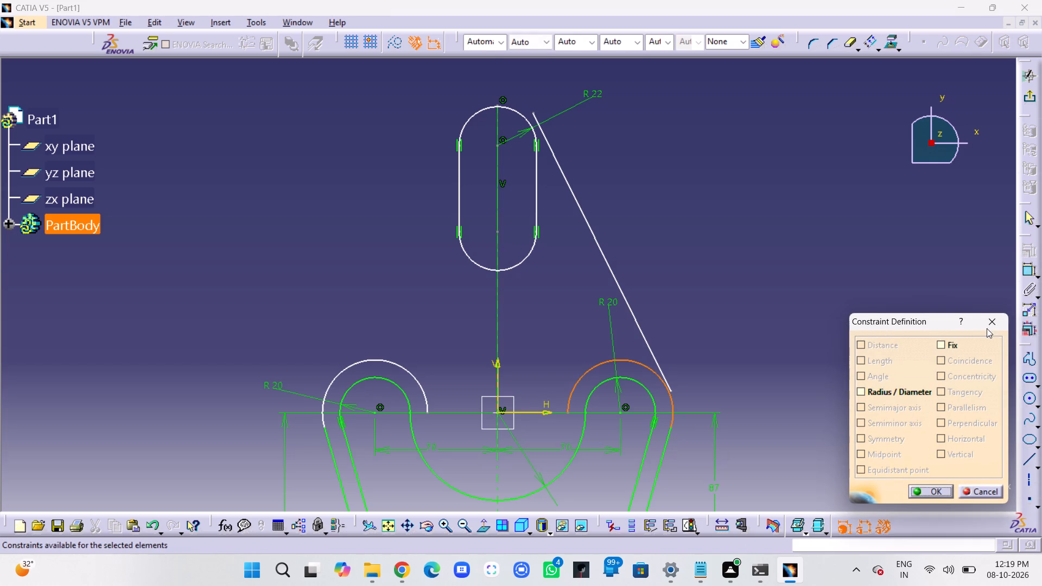
pyautogui.click(994, 324)
pyautogui.keyDown('ctrl'); pyautogui.click(650, 346); pyautogui.keyUp('ctrl')
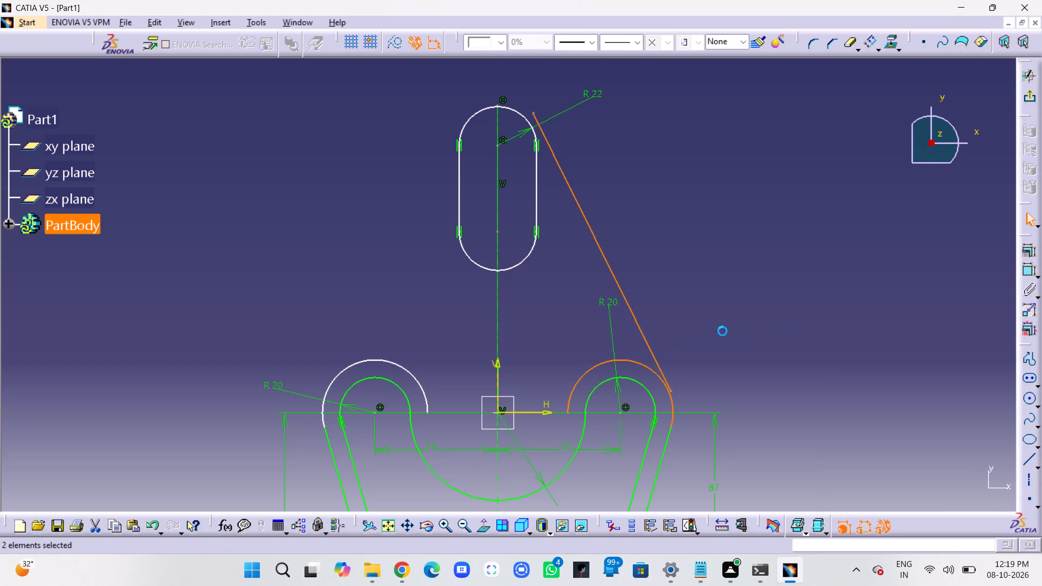
pyautogui.click(1031, 253)
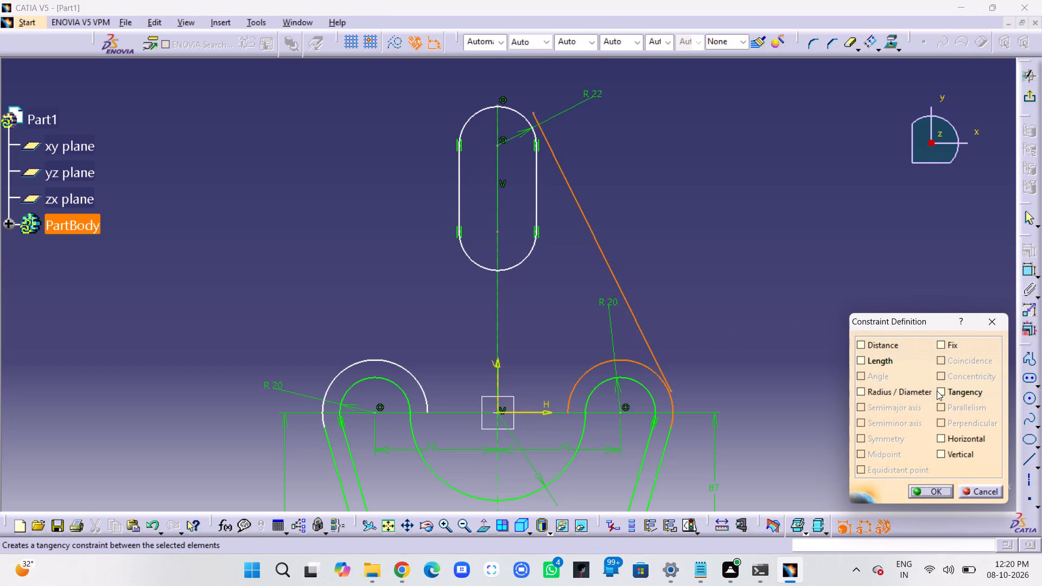
pyautogui.click(937, 391)
pyautogui.click(933, 487)
pyautogui.click(846, 347)
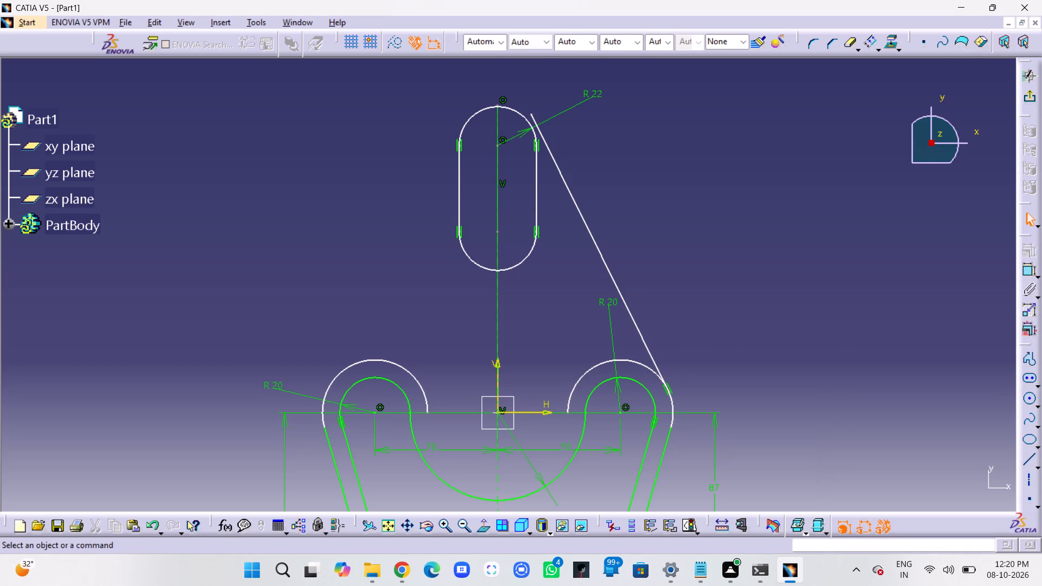
# Constrain the slanted line tangent to the elongated hole's R 22 upper arc.
pyautogui.keyDown('ctrl'); pyautogui.click(535, 118); pyautogui.keyUp('ctrl')
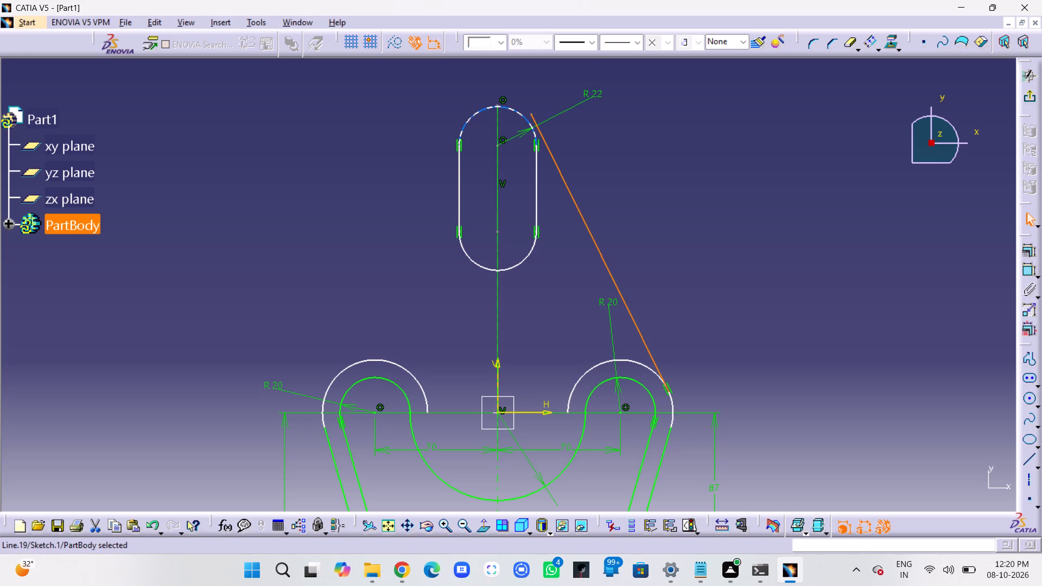
pyautogui.keyDown('ctrl'); pyautogui.click(529, 120); pyautogui.keyUp('ctrl')
pyautogui.click(1024, 250)
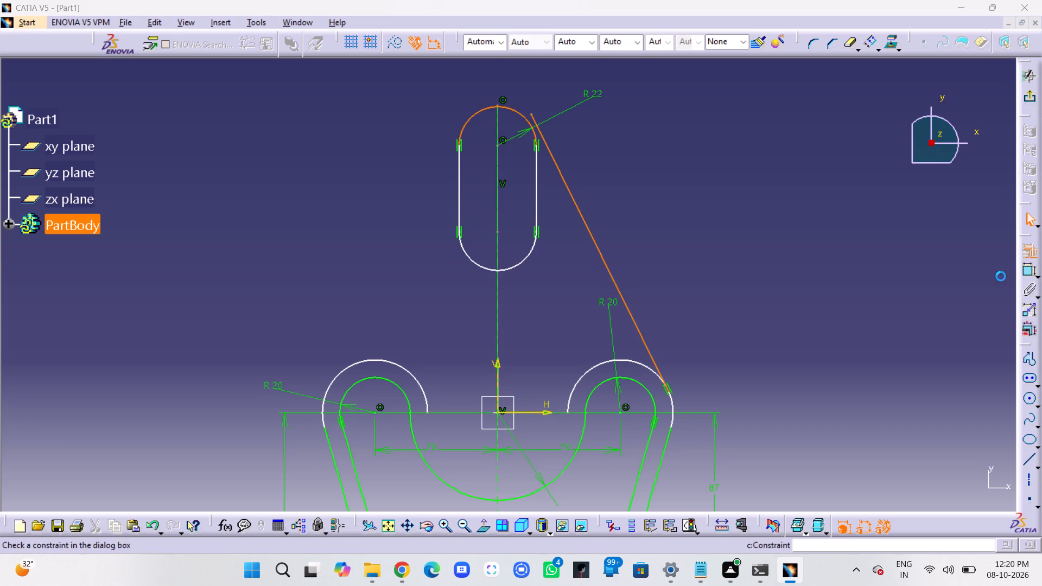
pyautogui.click(942, 387)
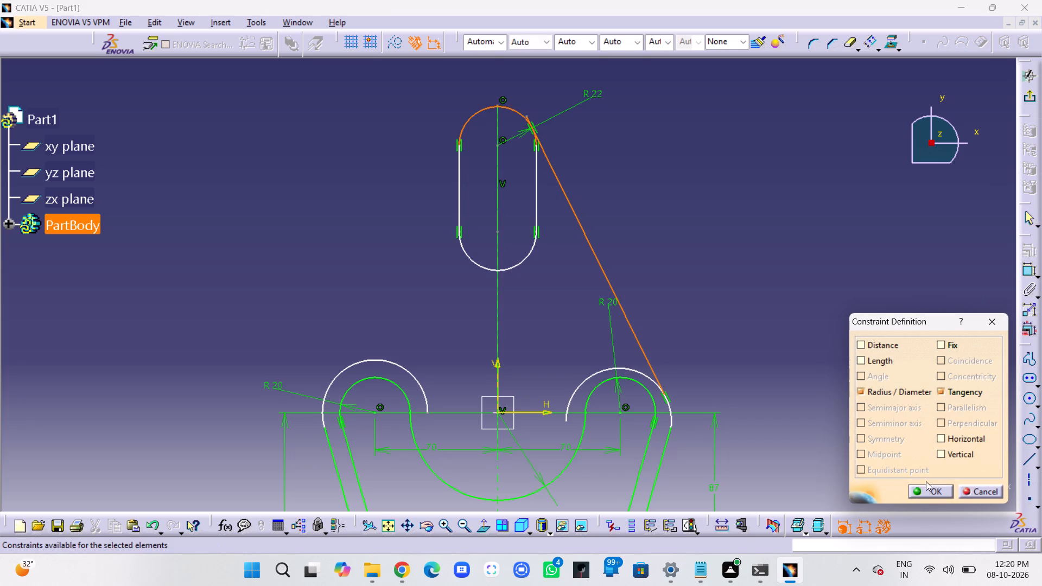
pyautogui.click(926, 492)
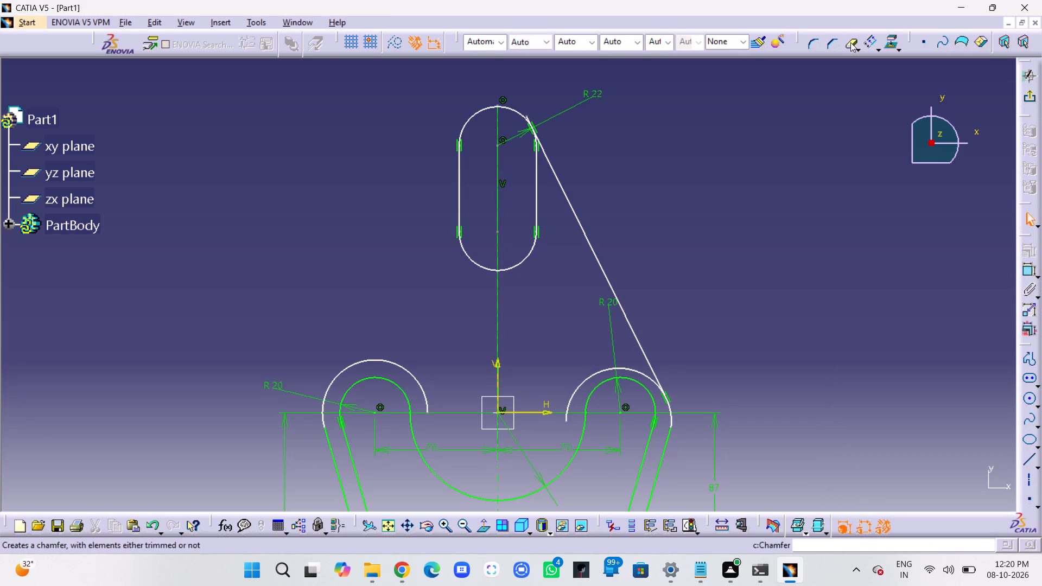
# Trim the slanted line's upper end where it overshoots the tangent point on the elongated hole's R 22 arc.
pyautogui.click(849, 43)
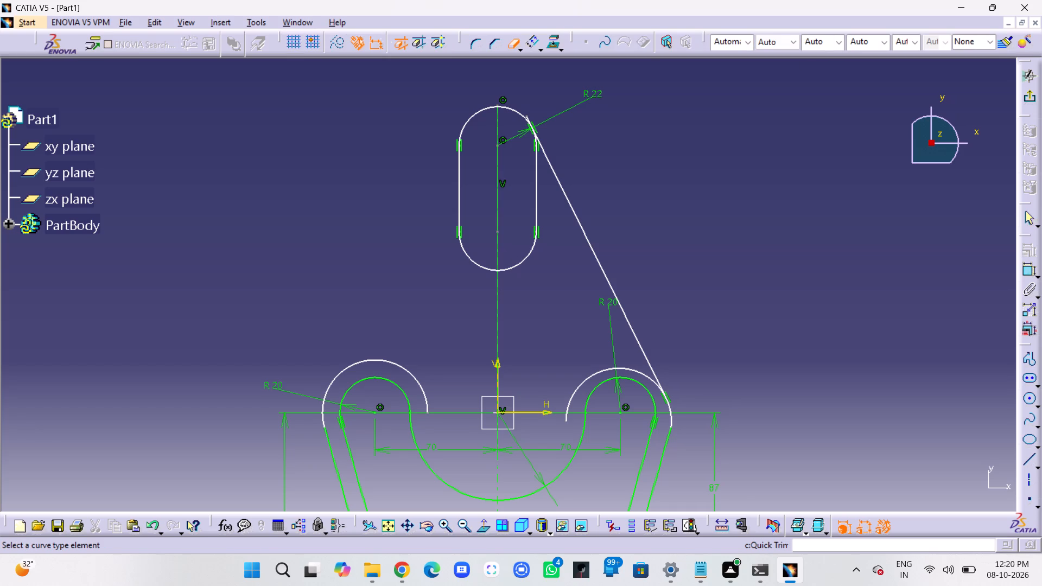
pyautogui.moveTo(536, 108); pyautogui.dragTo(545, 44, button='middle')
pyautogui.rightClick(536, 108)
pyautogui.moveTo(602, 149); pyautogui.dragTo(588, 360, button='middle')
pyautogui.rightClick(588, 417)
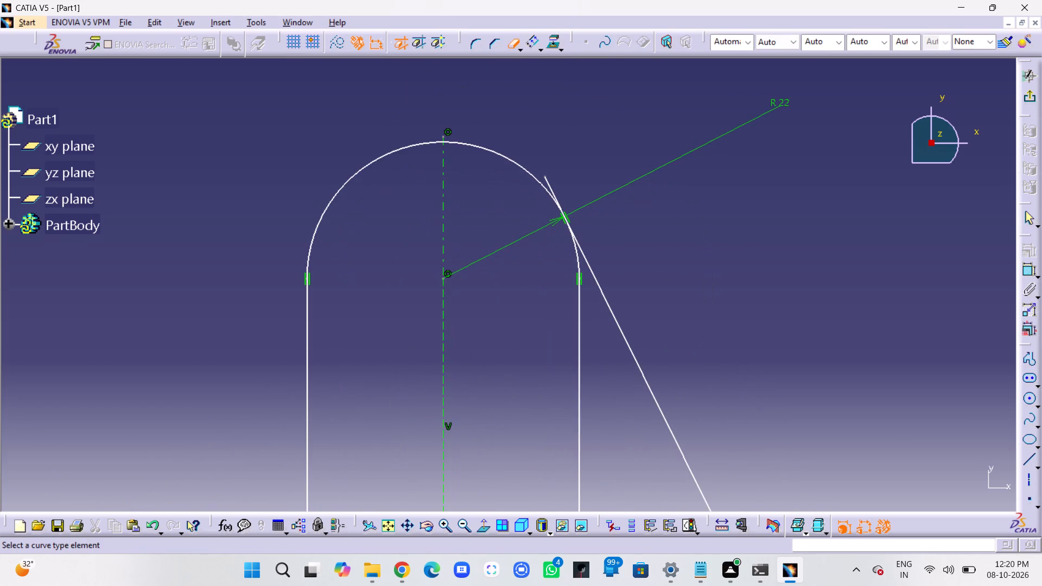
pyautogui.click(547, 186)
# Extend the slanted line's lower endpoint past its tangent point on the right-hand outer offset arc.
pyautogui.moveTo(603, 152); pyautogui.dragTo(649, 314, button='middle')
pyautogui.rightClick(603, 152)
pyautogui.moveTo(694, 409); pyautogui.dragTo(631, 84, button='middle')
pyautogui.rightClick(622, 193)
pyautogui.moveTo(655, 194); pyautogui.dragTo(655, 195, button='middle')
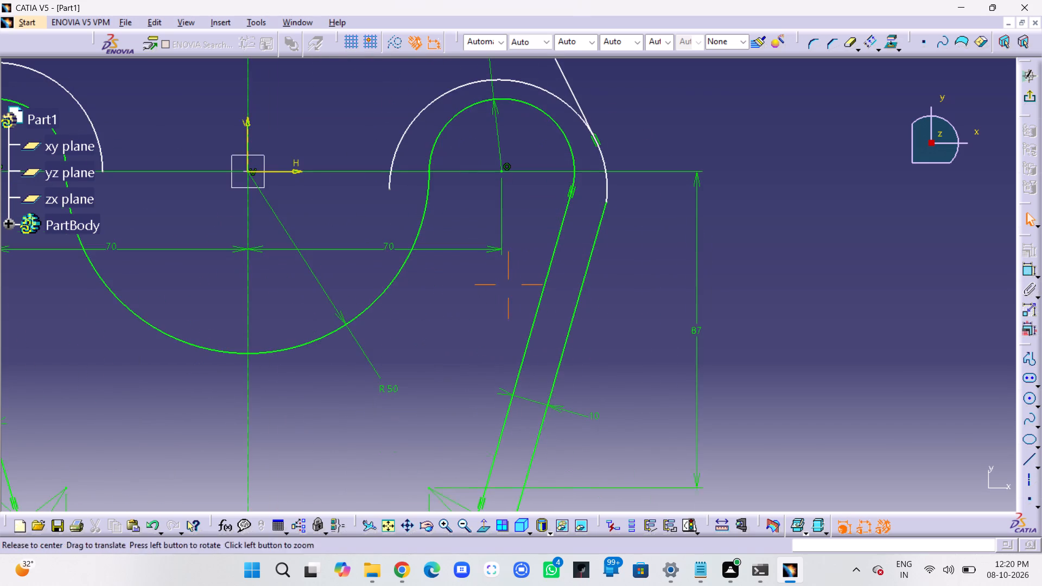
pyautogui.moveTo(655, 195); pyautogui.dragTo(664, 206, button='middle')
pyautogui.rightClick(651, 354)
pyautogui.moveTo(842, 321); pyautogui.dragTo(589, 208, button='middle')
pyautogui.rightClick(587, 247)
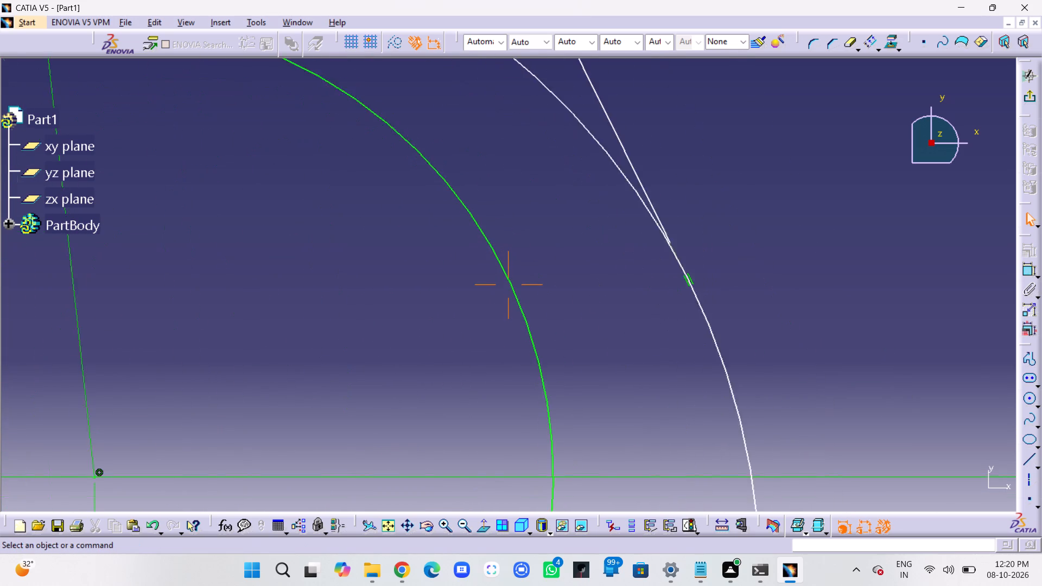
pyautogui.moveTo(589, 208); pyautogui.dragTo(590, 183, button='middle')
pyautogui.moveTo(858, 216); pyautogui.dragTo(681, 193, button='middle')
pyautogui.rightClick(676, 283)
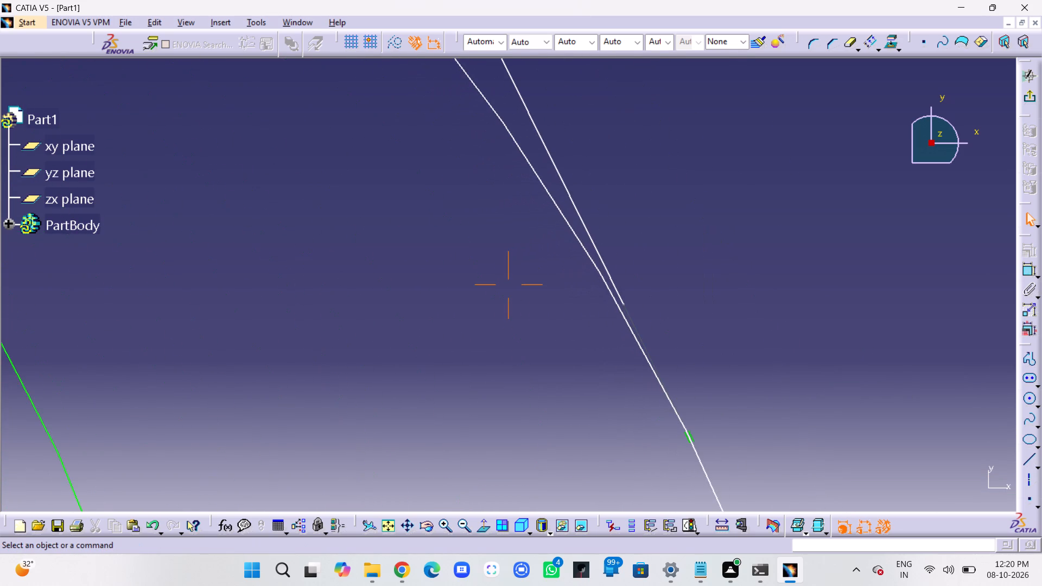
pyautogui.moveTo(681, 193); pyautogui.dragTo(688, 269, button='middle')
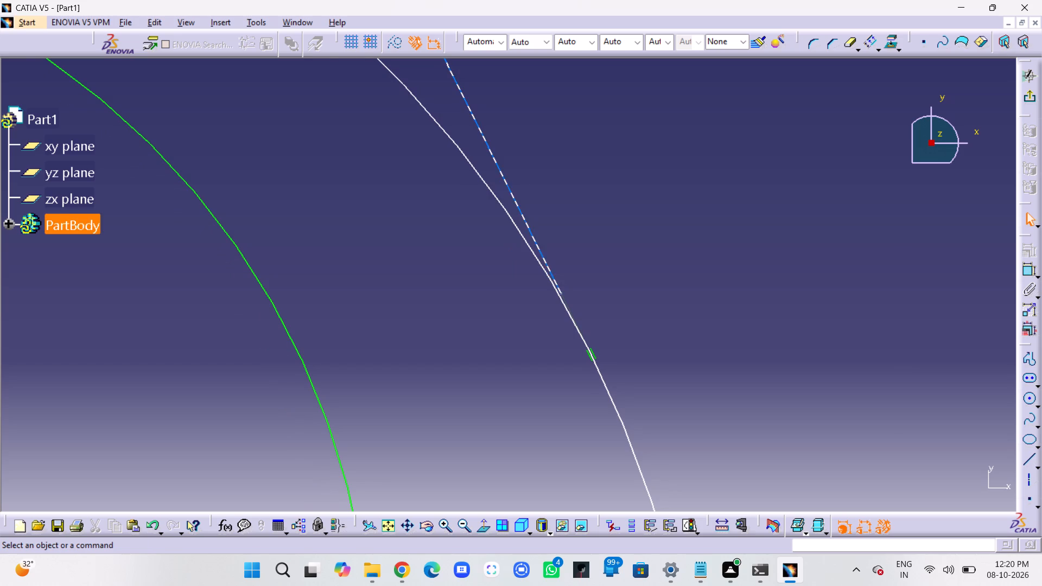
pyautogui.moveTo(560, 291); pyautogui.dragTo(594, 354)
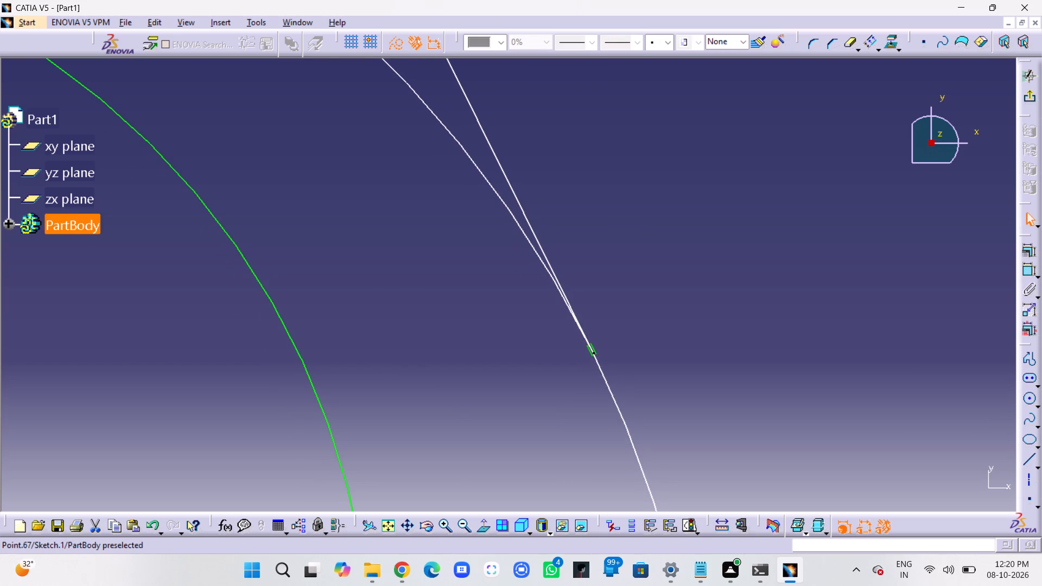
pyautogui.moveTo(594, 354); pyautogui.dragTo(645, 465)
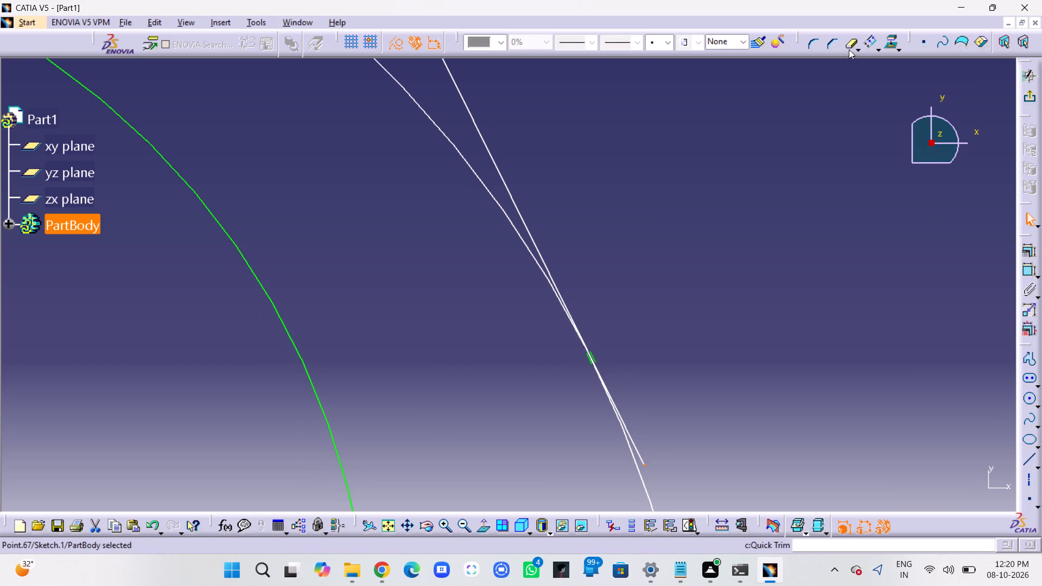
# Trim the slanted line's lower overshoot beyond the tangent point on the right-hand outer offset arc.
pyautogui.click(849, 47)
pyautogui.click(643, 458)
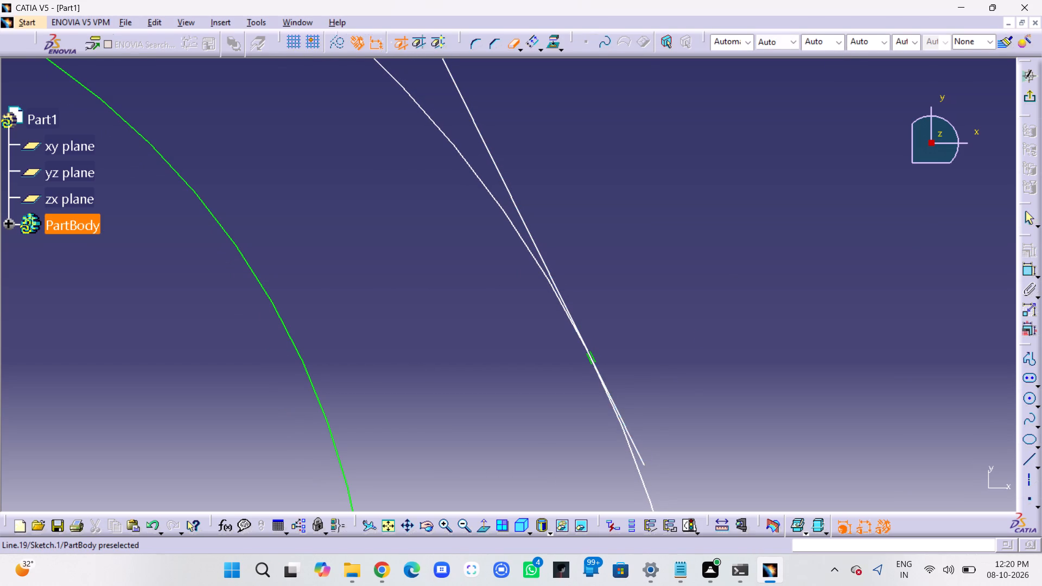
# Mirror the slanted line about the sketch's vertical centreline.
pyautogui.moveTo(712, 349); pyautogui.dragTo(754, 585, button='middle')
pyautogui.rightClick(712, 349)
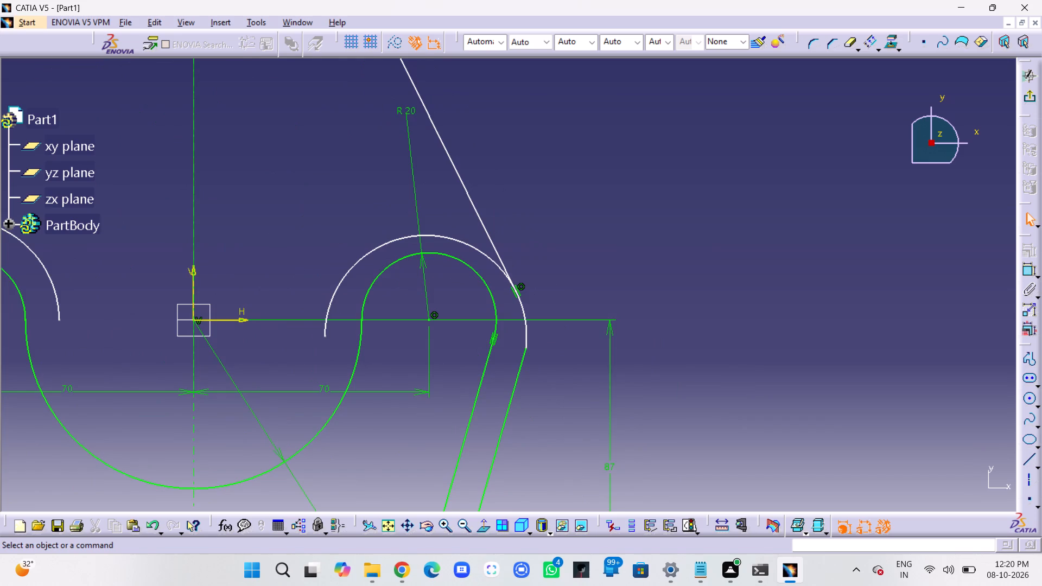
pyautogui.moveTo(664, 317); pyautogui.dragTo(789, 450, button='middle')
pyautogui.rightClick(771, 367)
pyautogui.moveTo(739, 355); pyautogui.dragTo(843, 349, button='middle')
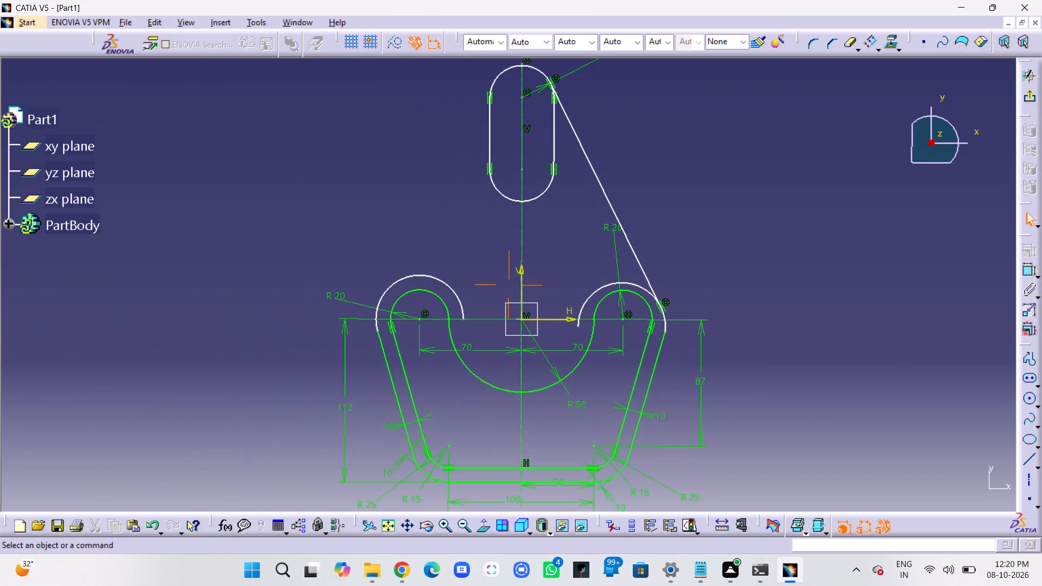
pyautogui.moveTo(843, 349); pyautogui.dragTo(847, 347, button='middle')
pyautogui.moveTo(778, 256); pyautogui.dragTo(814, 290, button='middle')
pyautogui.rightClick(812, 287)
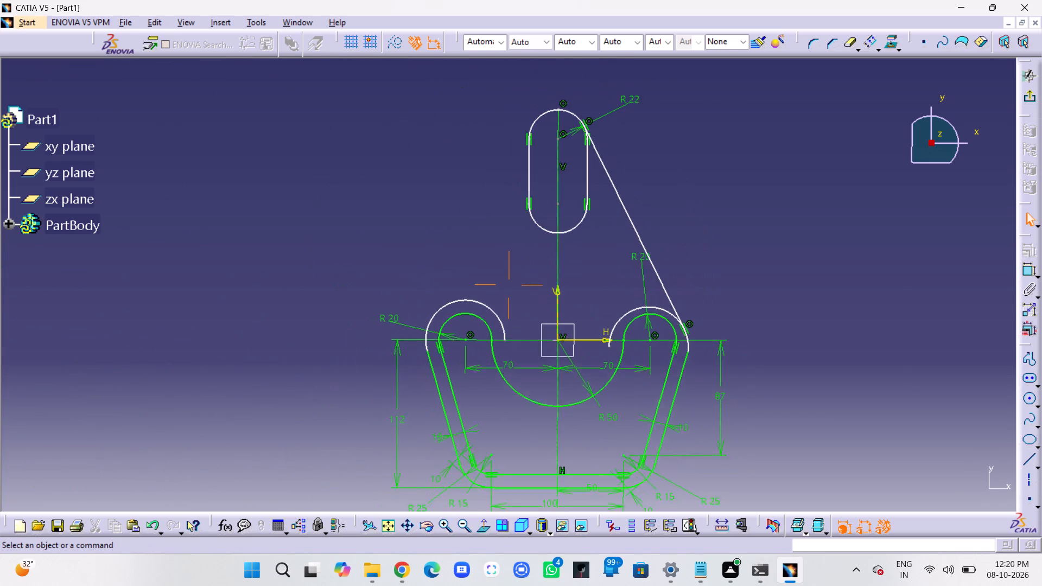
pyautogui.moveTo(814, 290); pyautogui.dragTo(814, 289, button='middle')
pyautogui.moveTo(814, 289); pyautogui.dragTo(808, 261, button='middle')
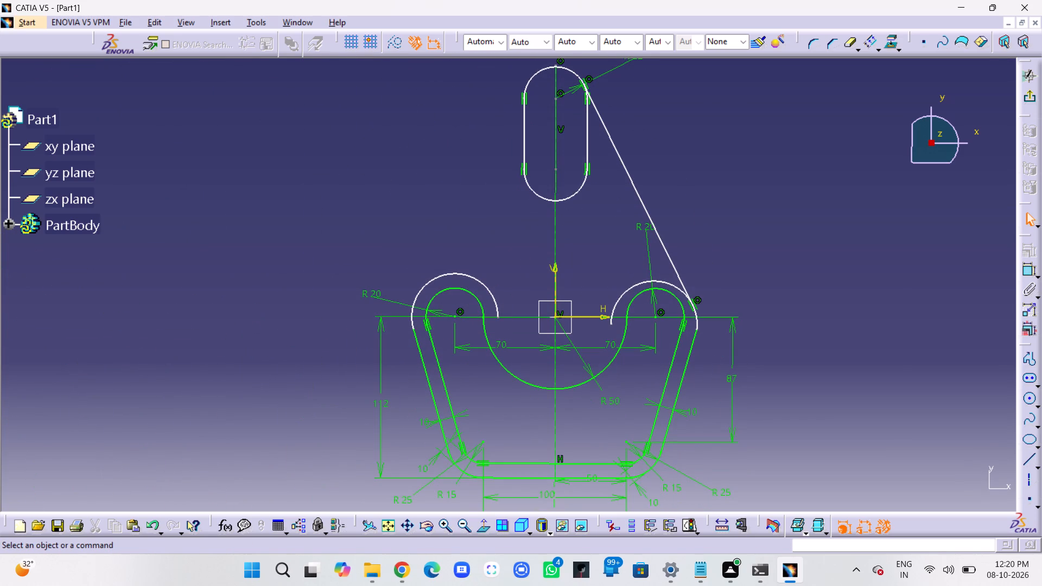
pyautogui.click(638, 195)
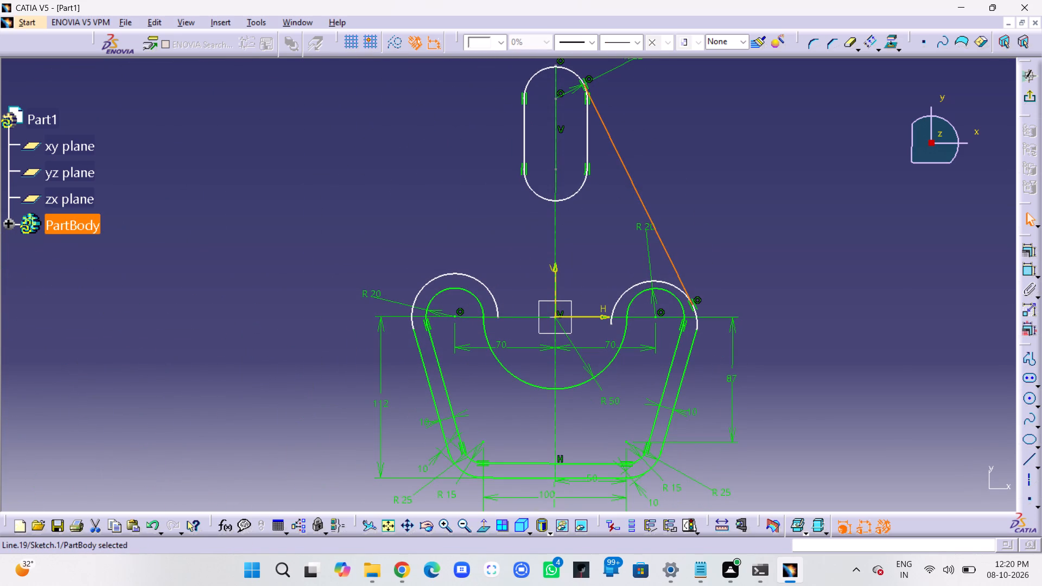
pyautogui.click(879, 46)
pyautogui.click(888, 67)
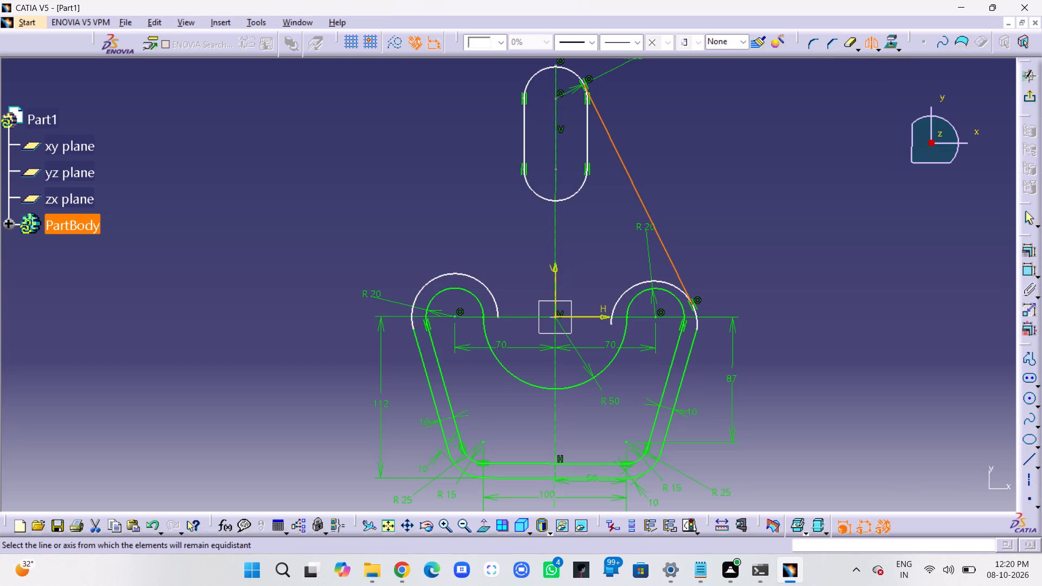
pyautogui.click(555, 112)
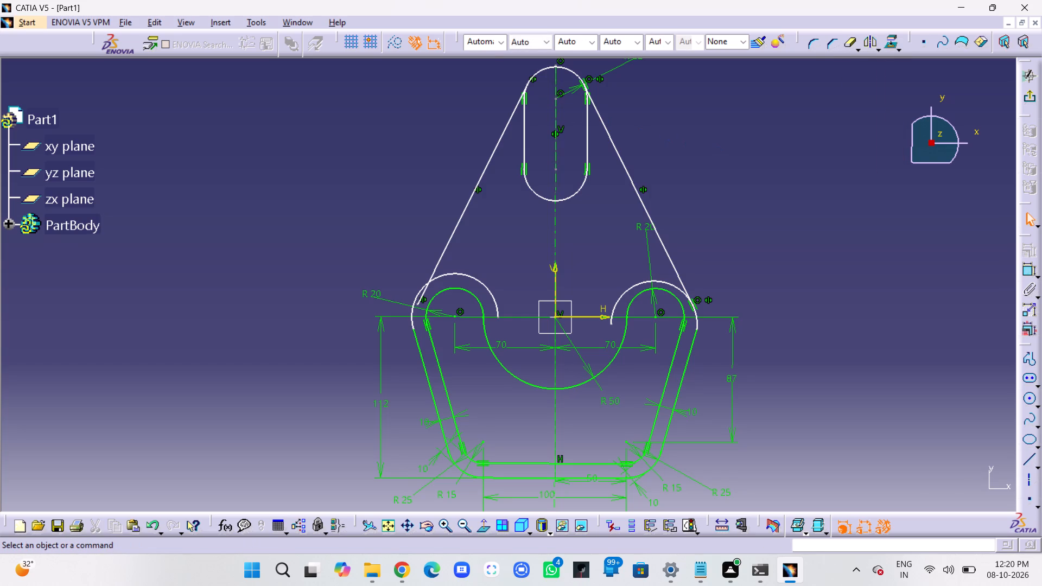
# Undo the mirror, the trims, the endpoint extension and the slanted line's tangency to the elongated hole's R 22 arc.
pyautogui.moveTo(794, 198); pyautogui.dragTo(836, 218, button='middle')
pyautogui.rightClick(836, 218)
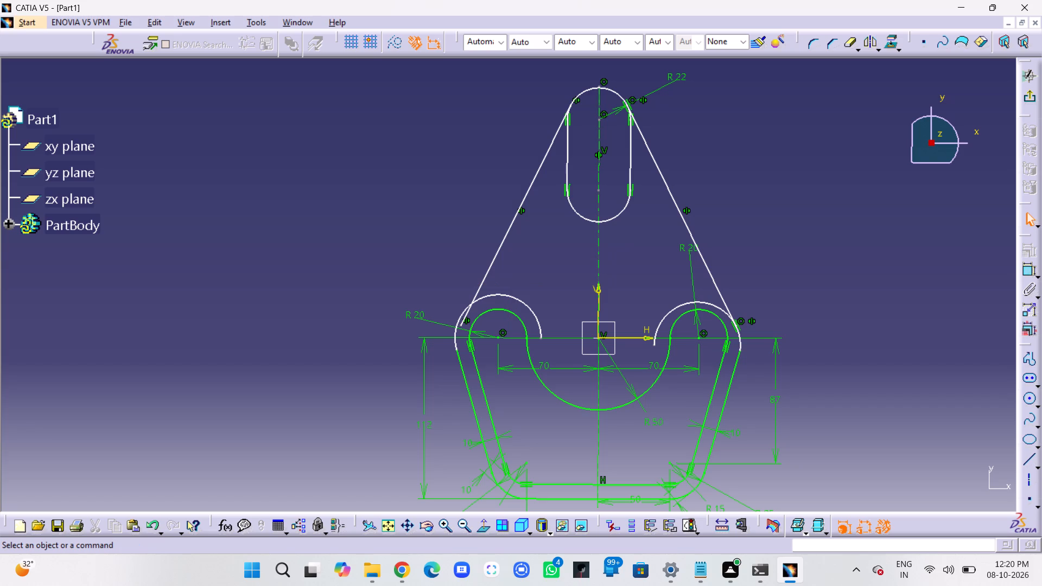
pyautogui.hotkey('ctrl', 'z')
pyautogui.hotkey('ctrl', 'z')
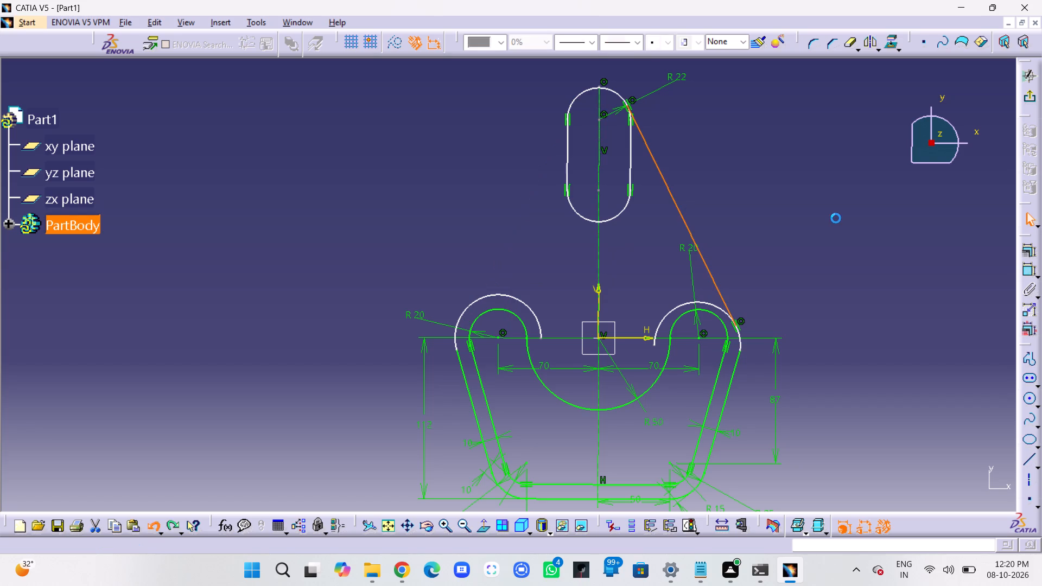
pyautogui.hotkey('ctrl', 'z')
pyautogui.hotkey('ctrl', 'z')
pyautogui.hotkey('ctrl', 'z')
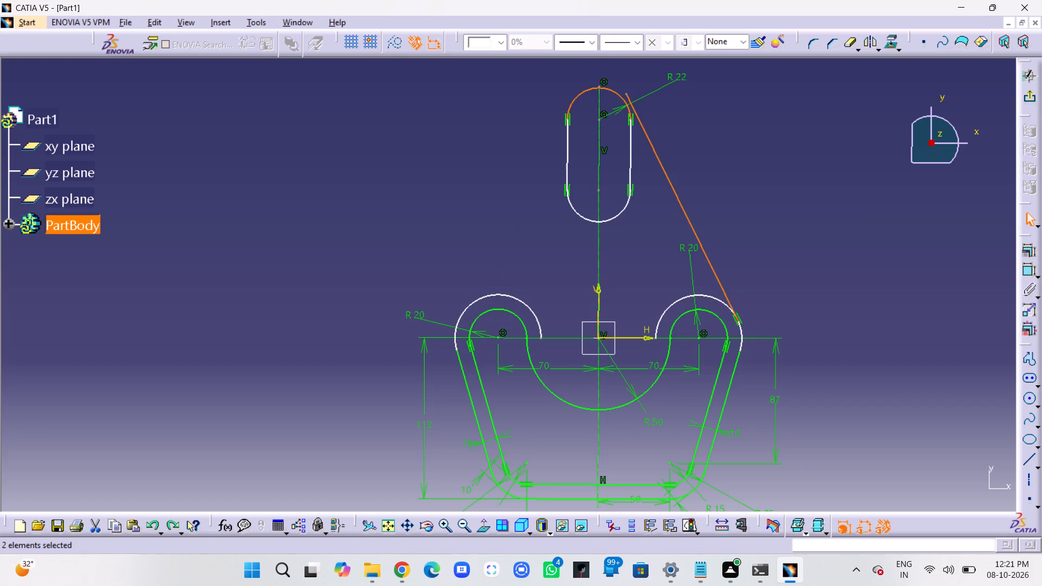
# Trim the slanted line's lower overshoot at its tangent point on the right-hand outer offset arc.
pyautogui.moveTo(828, 311); pyautogui.dragTo(739, 235, button='middle')
pyautogui.rightClick(747, 307)
pyautogui.moveTo(841, 348); pyautogui.dragTo(835, 257, button='middle')
pyautogui.rightClick(841, 348)
pyautogui.moveTo(889, 339); pyautogui.dragTo(100, 121, button='middle')
pyautogui.moveTo(464, 175); pyautogui.dragTo(453, 46, button='middle')
pyautogui.rightClick(464, 175)
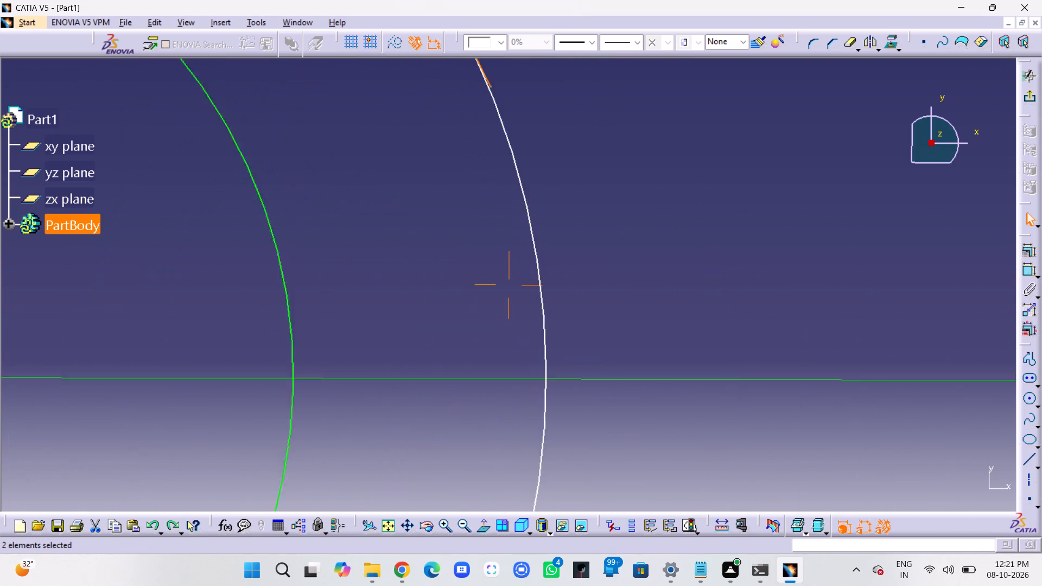
pyautogui.moveTo(453, 46); pyautogui.dragTo(453, 45, button='middle')
pyautogui.moveTo(629, 174); pyautogui.dragTo(673, 257, button='middle')
pyautogui.rightClick(678, 417)
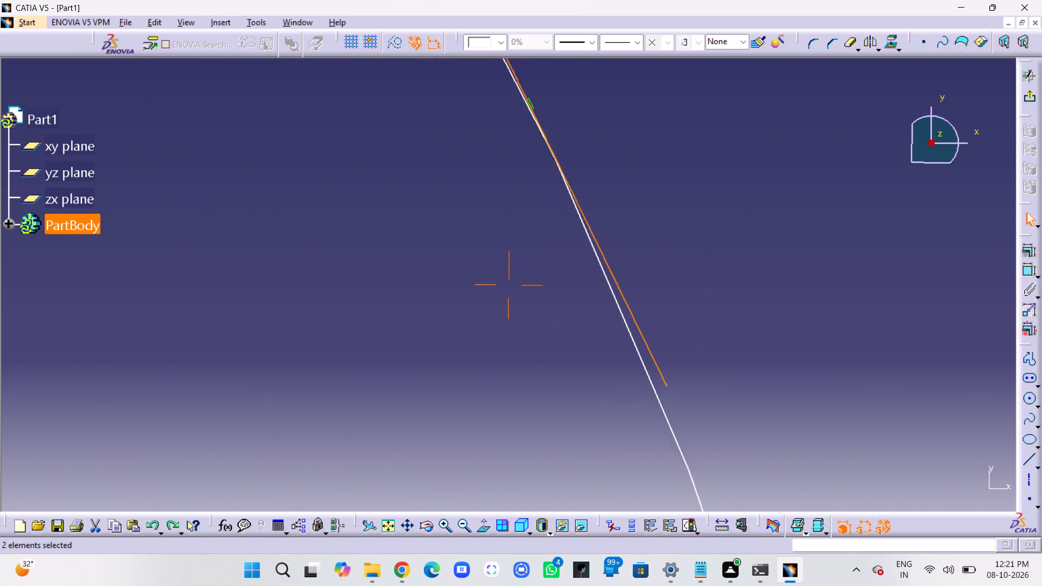
pyautogui.moveTo(673, 257); pyautogui.dragTo(683, 292, button='middle')
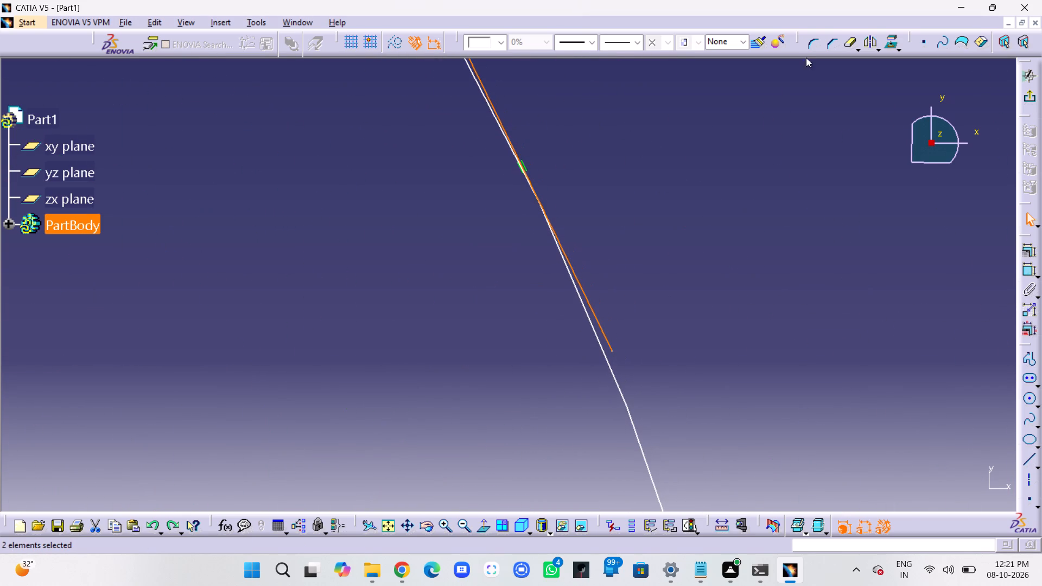
pyautogui.click(855, 46)
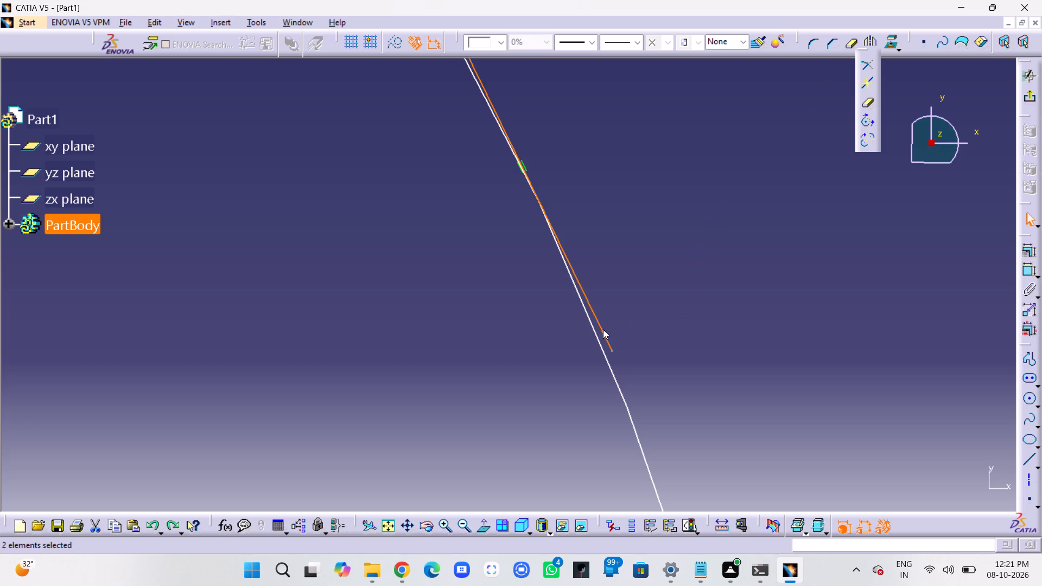
pyautogui.click(603, 330)
pyautogui.middleClick(714, 214)
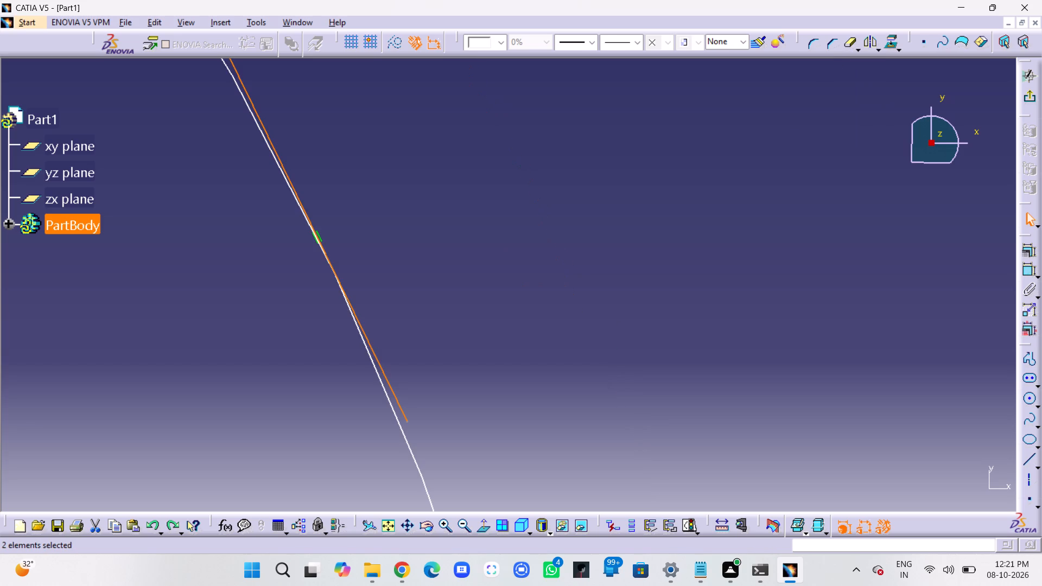
pyautogui.click(776, 148)
pyautogui.click(850, 46)
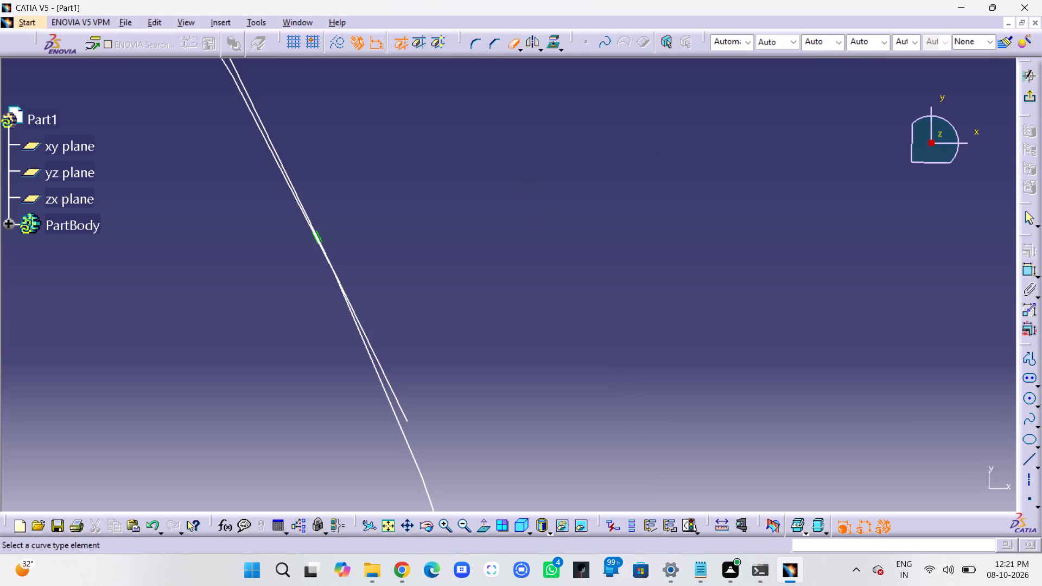
pyautogui.click(399, 403)
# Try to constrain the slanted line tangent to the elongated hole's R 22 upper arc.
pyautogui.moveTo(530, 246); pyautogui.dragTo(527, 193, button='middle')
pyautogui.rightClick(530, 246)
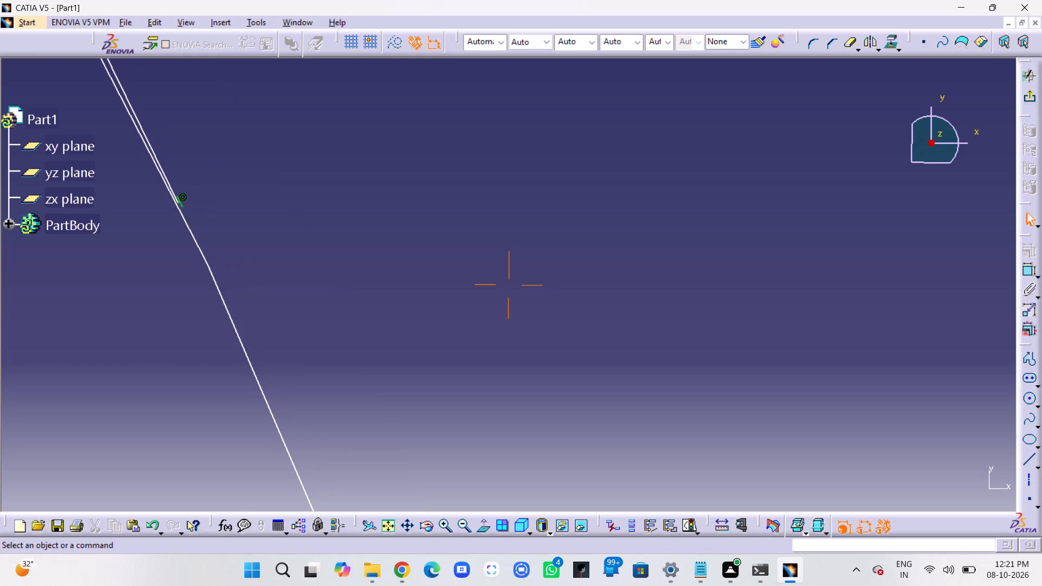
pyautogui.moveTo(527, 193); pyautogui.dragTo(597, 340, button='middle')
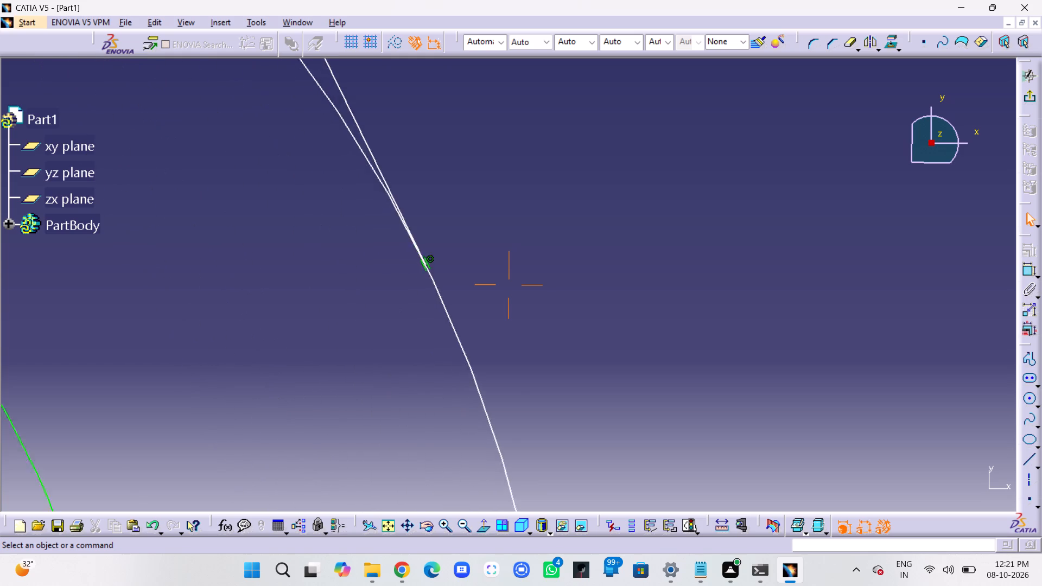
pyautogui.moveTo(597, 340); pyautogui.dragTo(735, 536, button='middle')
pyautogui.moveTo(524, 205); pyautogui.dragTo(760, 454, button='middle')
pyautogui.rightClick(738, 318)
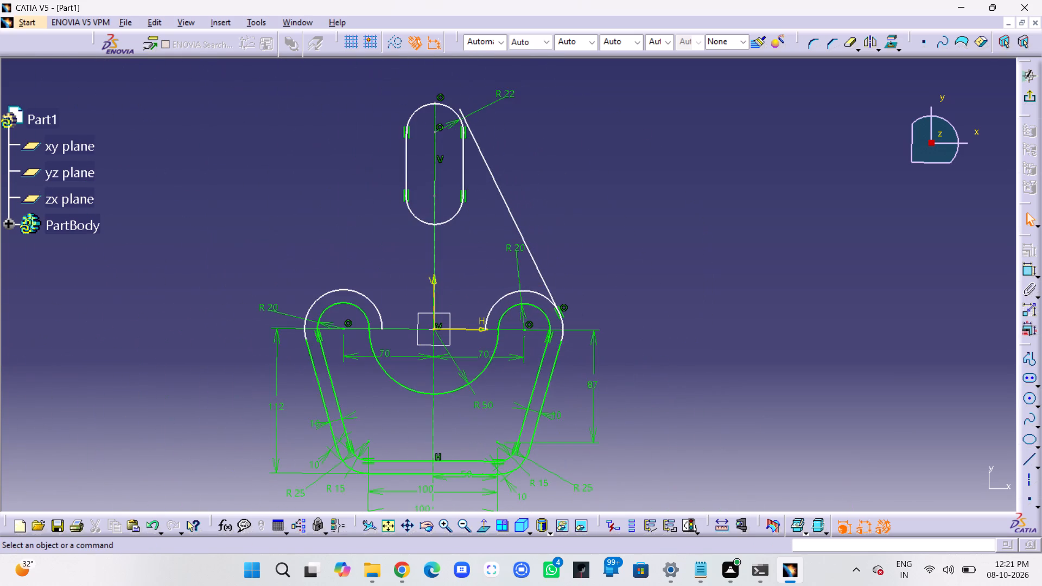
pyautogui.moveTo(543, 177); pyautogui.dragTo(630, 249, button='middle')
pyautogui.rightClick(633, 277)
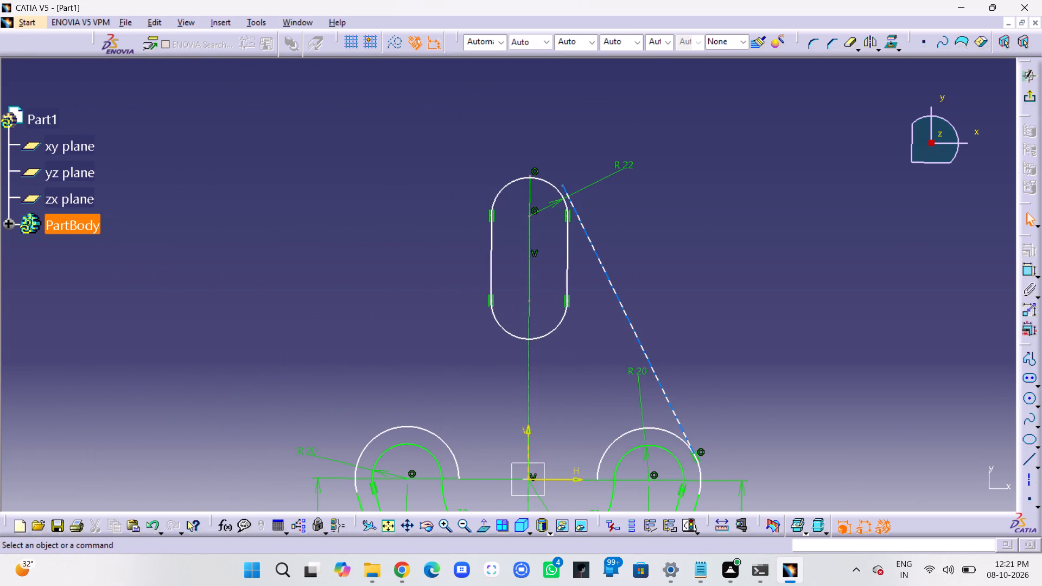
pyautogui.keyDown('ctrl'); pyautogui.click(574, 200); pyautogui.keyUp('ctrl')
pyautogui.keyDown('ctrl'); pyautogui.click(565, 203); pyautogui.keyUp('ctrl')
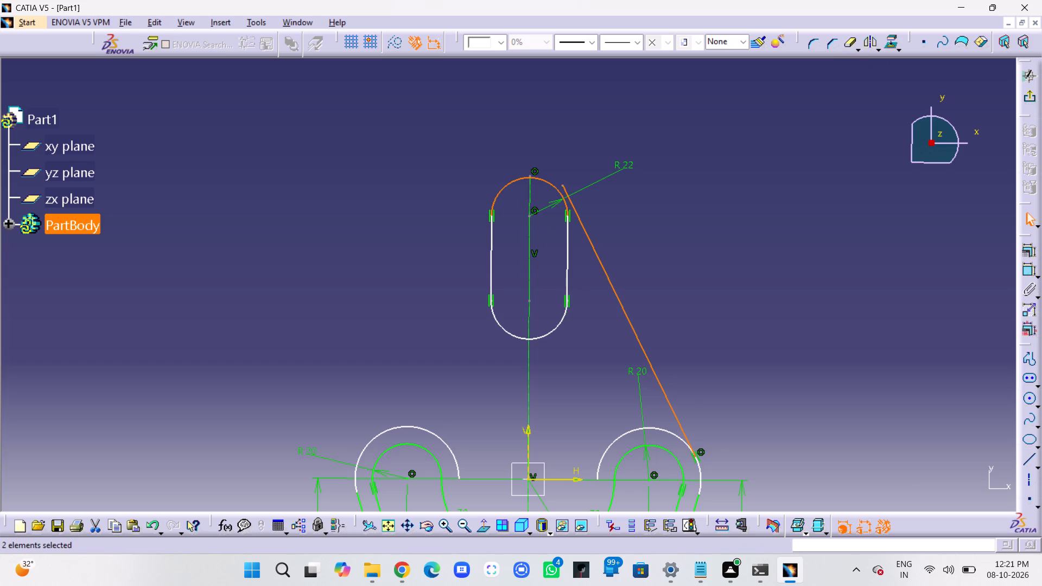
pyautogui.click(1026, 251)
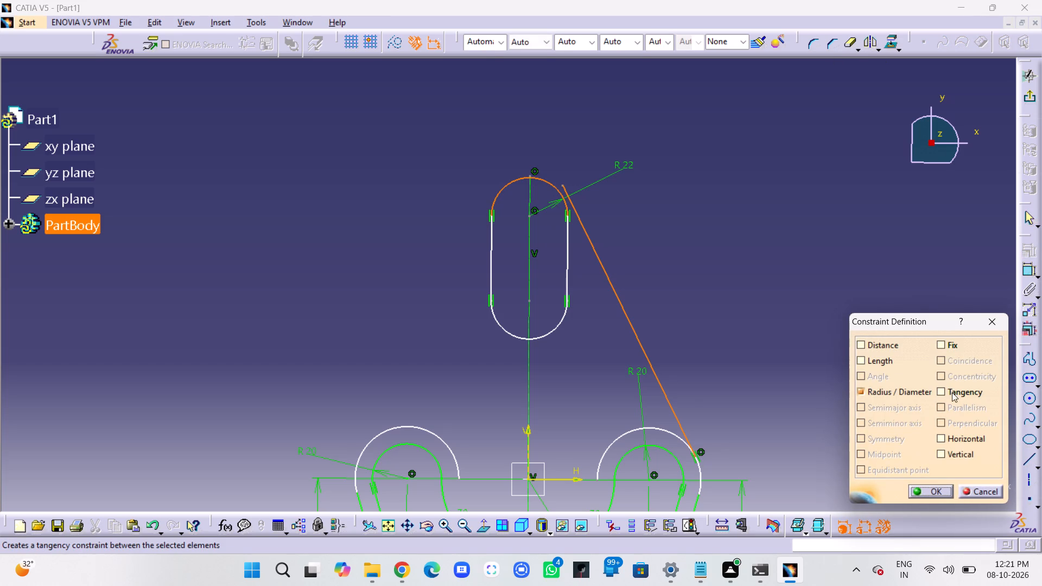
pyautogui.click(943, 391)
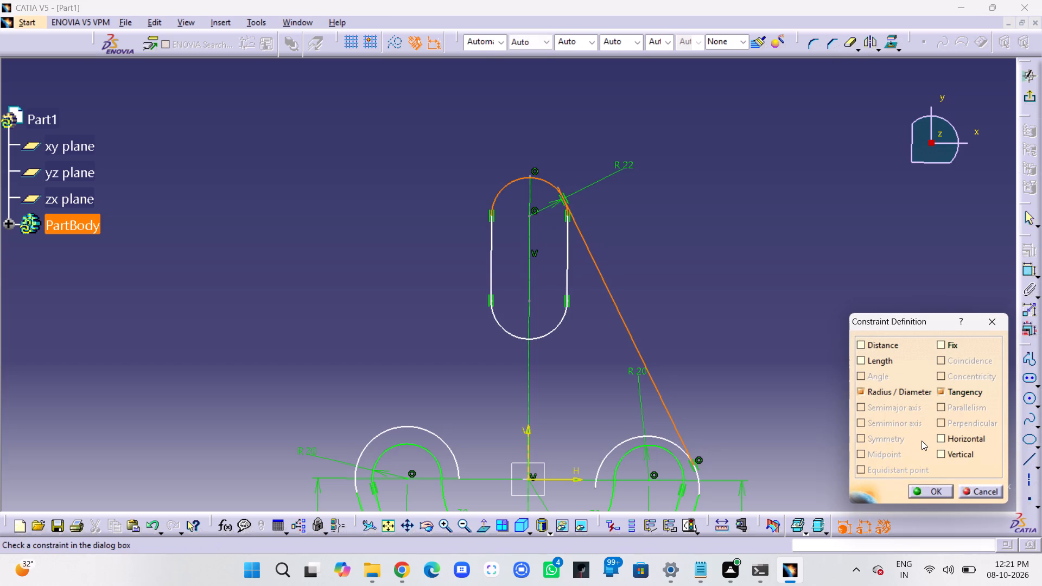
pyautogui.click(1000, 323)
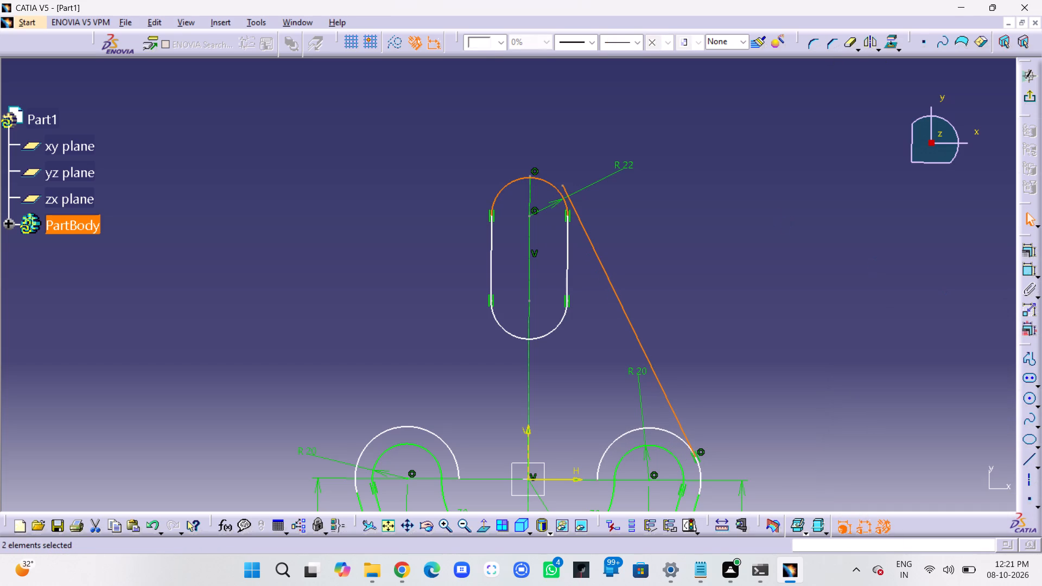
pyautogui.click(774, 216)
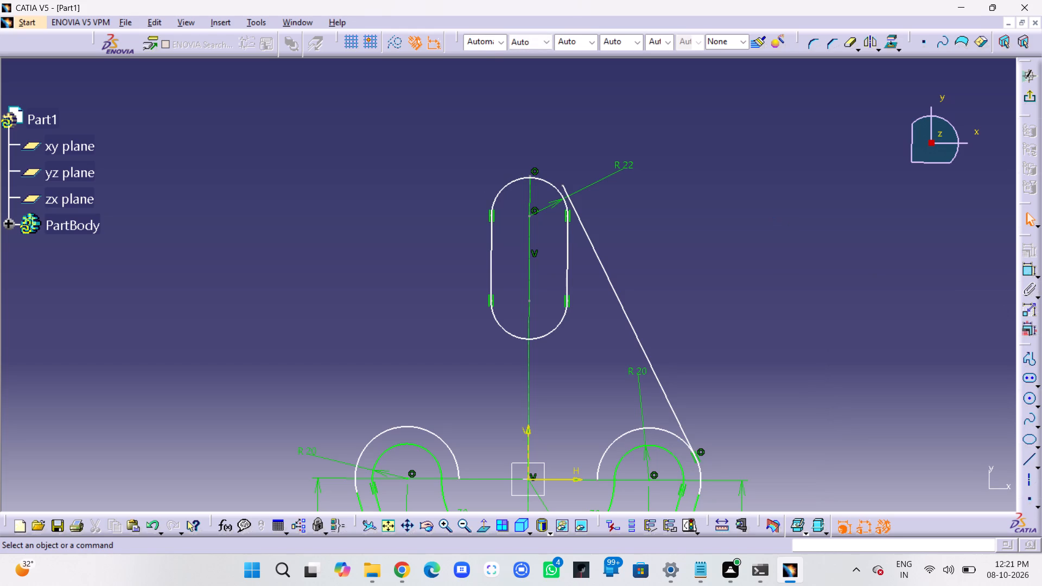
# Move the slanted line's upper endpoint outward, clear of the elongated hole's R 22 upper arc.
pyautogui.moveTo(563, 186); pyautogui.dragTo(584, 174)
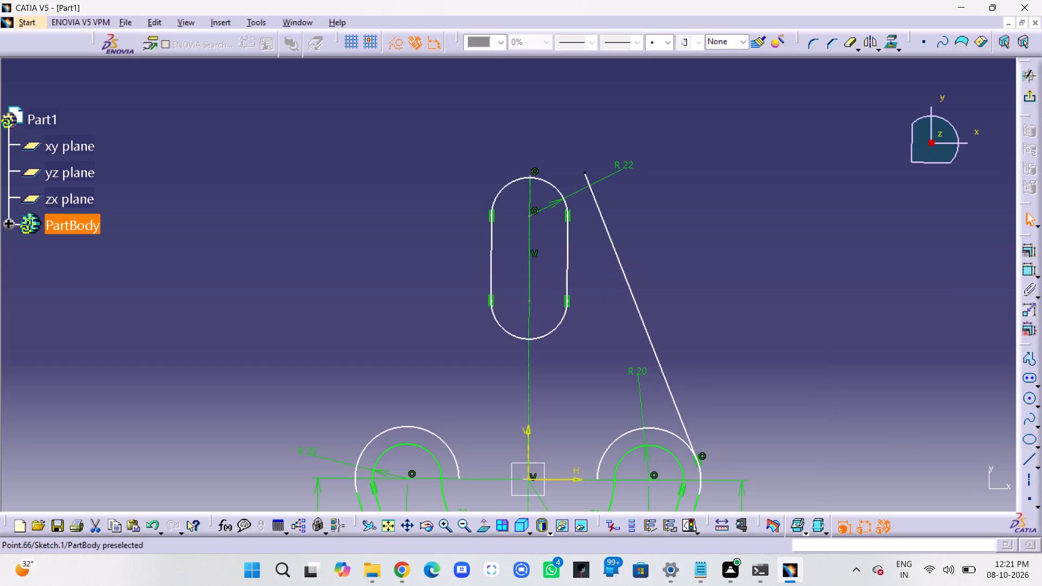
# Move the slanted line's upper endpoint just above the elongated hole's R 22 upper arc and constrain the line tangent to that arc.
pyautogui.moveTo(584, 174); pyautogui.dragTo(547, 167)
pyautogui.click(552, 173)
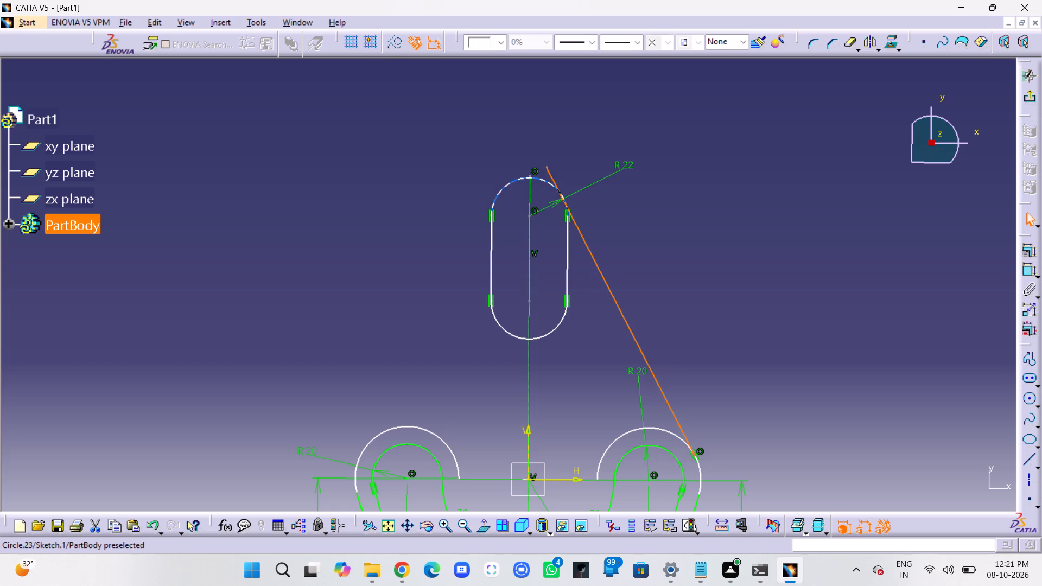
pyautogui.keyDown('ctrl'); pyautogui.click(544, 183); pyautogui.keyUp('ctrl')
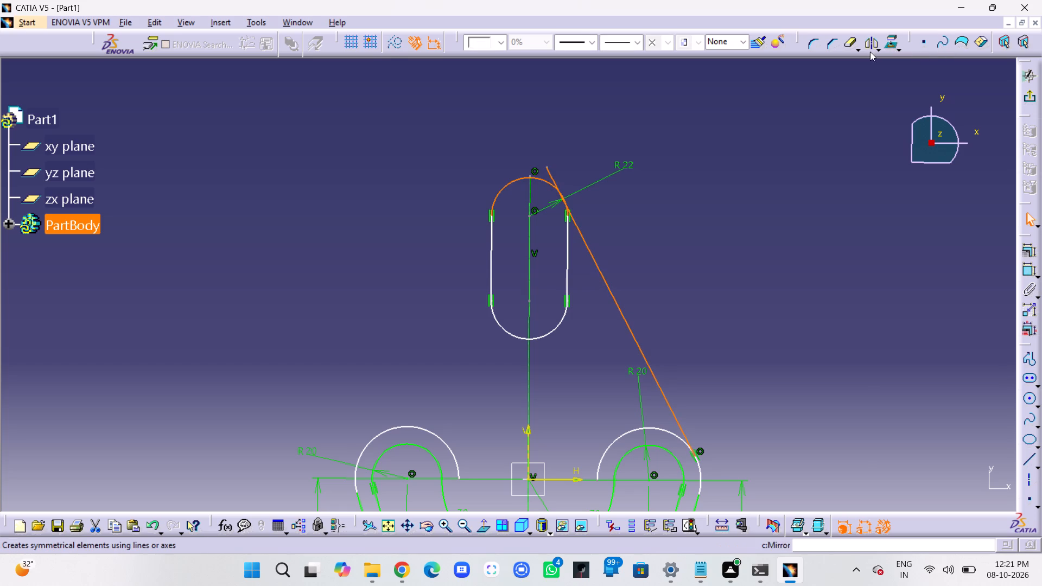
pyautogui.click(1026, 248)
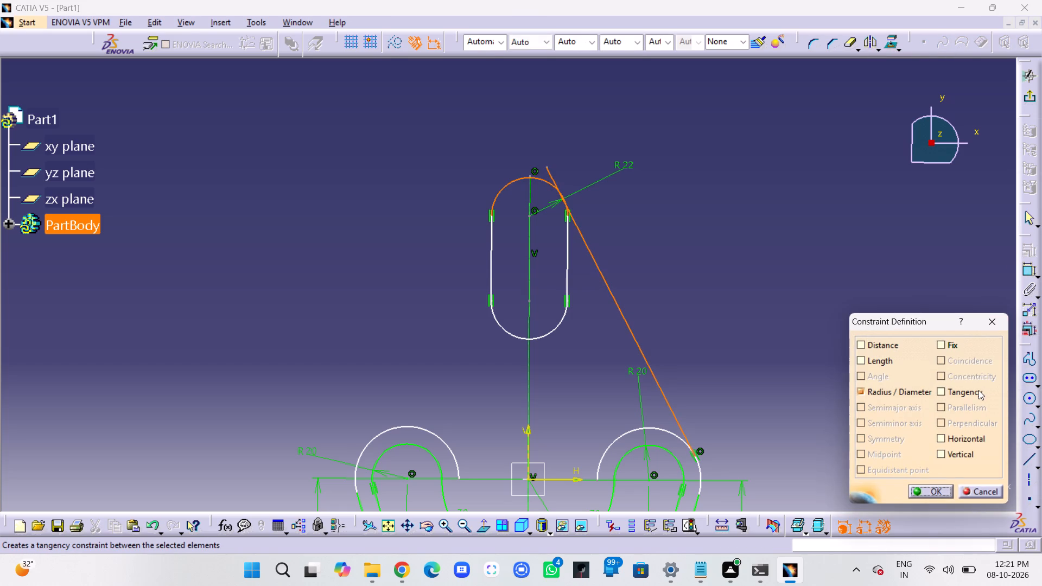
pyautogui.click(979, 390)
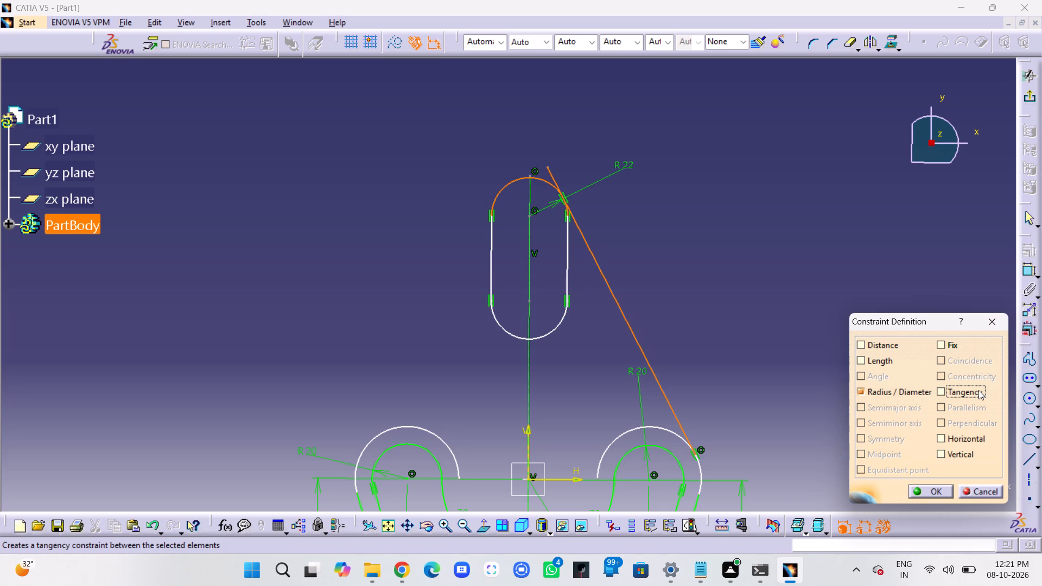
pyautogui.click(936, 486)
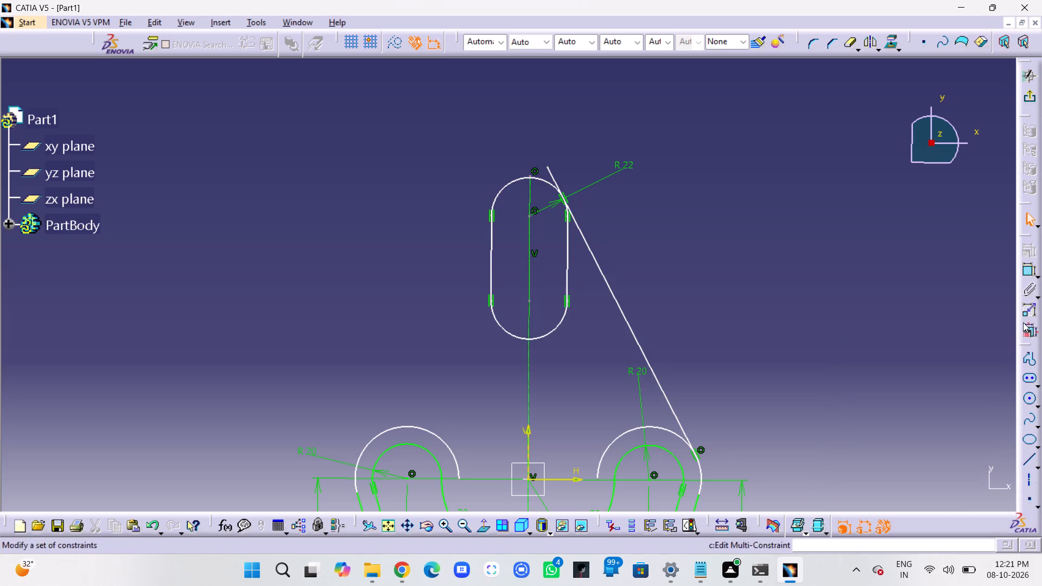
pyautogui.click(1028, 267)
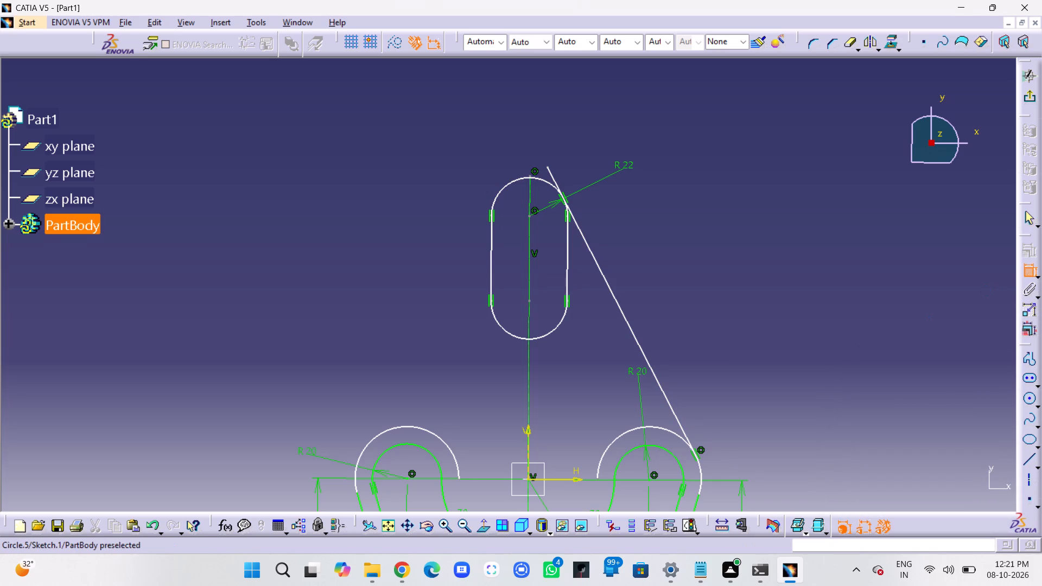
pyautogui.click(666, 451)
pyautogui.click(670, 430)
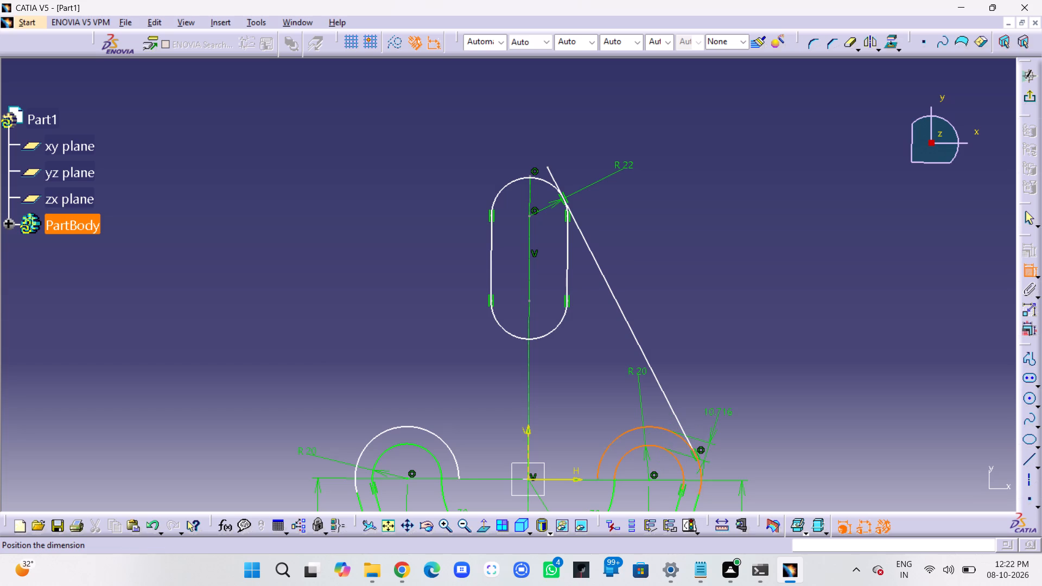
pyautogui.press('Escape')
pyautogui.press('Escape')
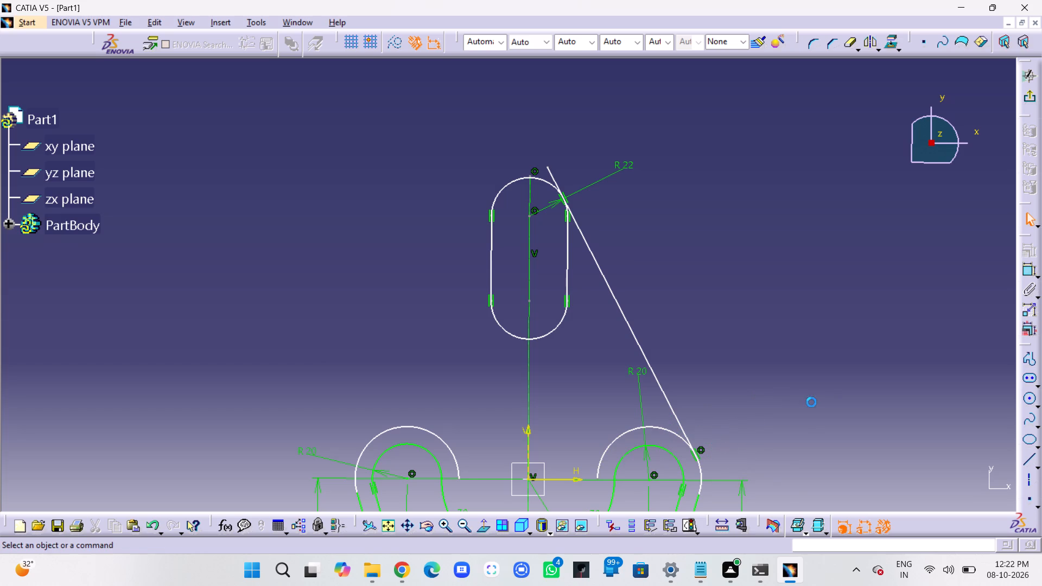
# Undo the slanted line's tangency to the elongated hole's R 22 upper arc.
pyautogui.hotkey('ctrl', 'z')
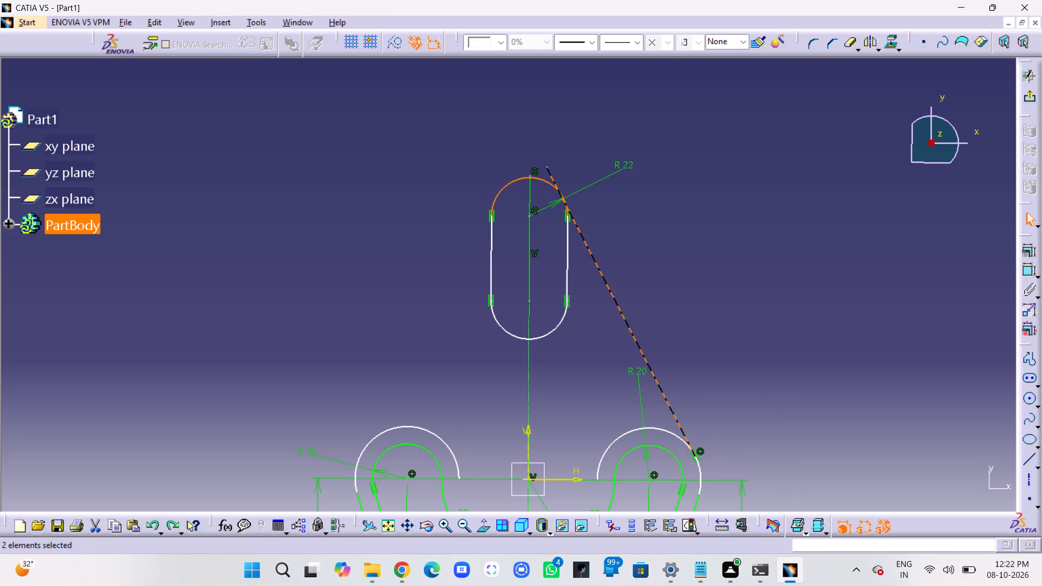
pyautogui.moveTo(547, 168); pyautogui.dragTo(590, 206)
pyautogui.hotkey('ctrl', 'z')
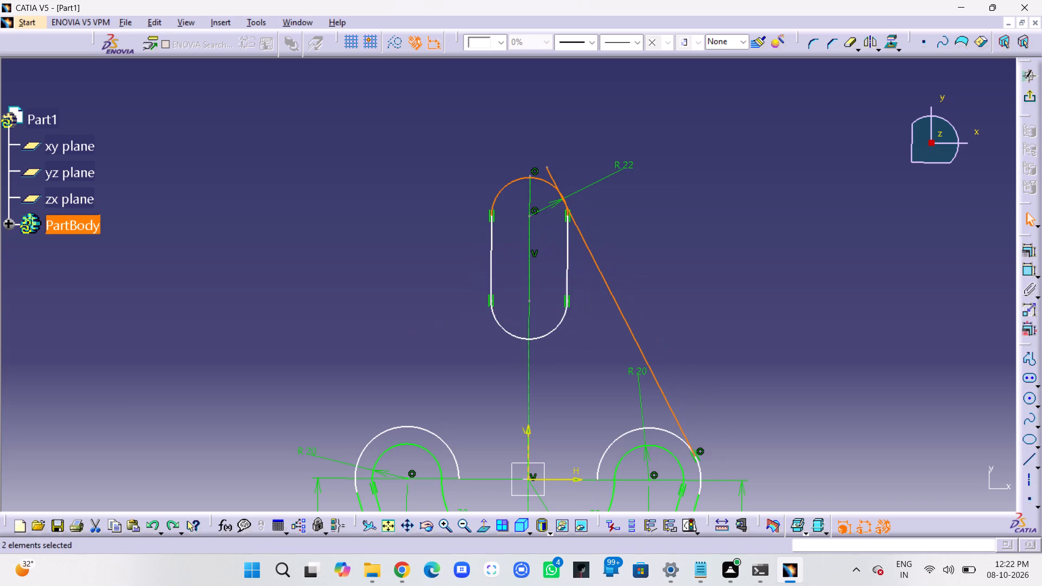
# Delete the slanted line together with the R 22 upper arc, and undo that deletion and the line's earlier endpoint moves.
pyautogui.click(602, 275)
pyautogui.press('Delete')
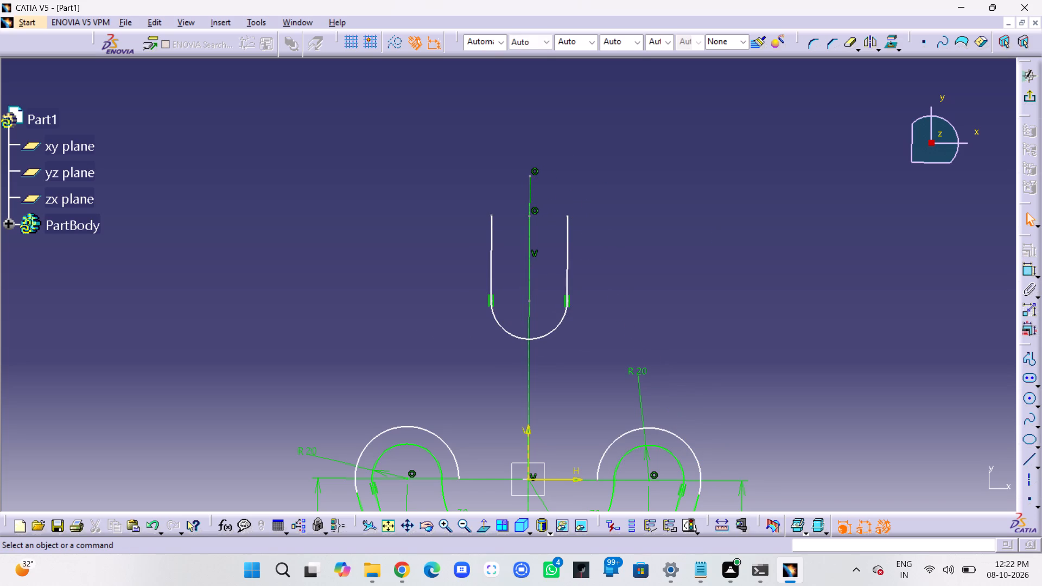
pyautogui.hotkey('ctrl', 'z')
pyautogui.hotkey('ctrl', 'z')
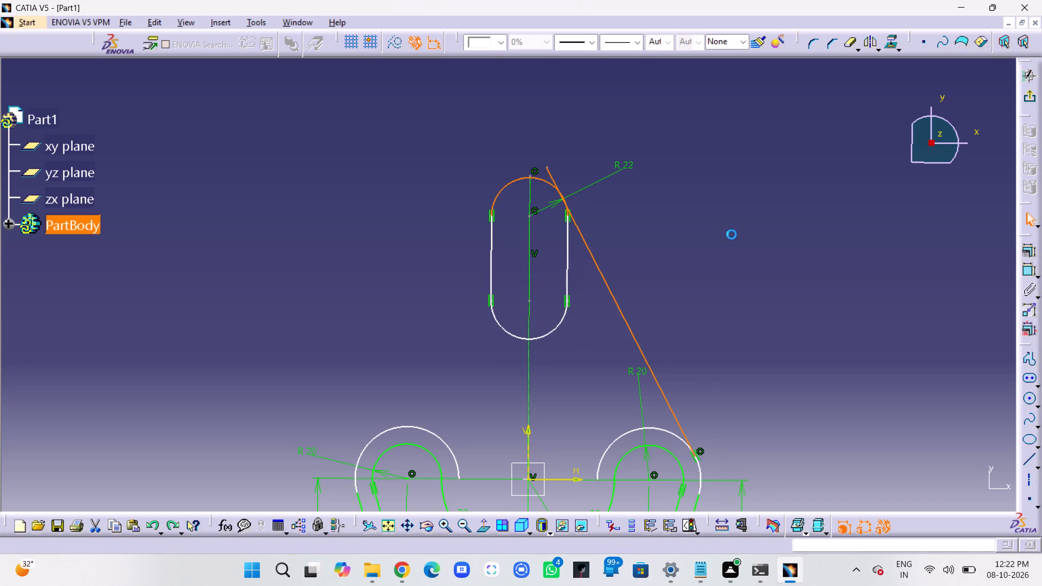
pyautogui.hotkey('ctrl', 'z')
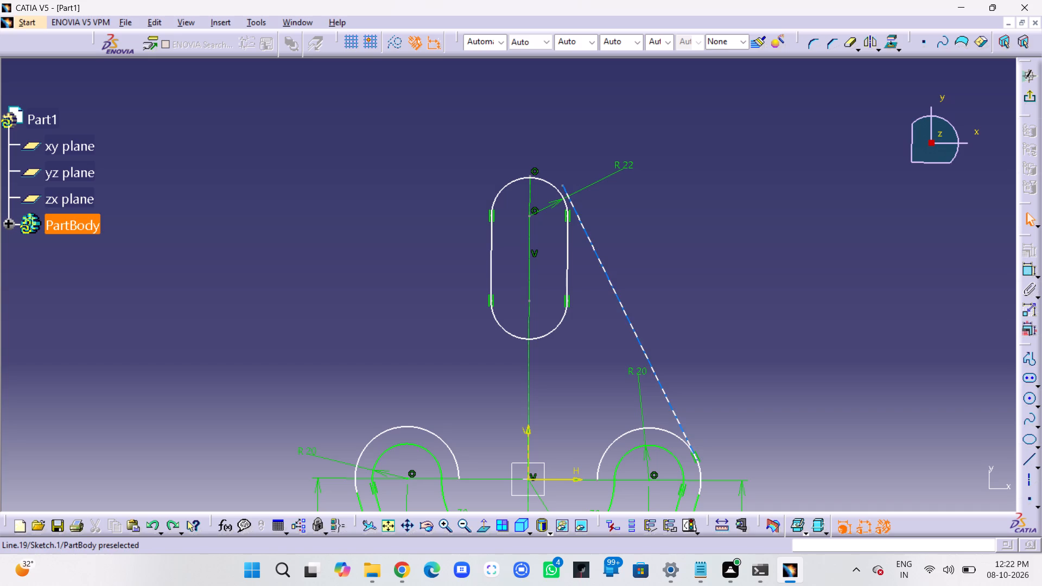
# Delete only the slanted line between the elongated hole and the right-hand outer offset arc.
pyautogui.click(613, 283)
pyautogui.press('Delete')
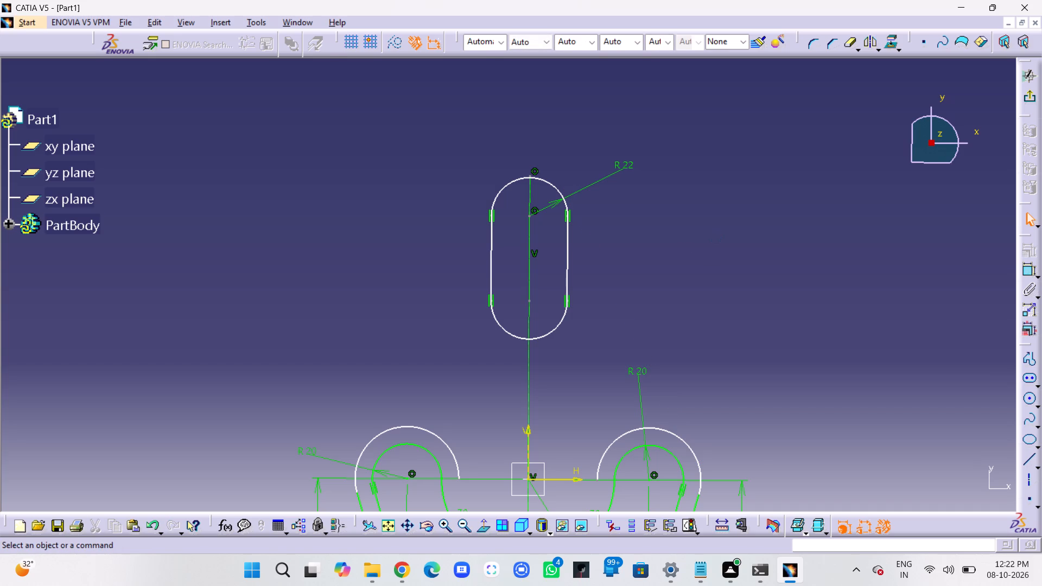
# Dimension the distance between the elongated hole's upper and lower arc centres and set it to 28 mm.
pyautogui.moveTo(716, 238); pyautogui.dragTo(733, 176, button='middle')
pyautogui.rightClick(739, 172)
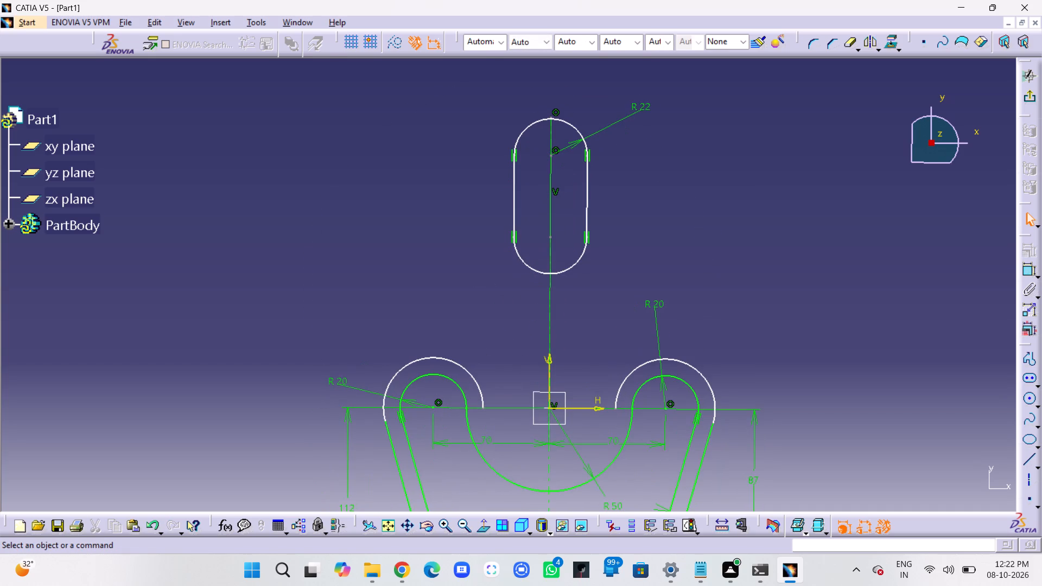
pyautogui.click(1030, 272)
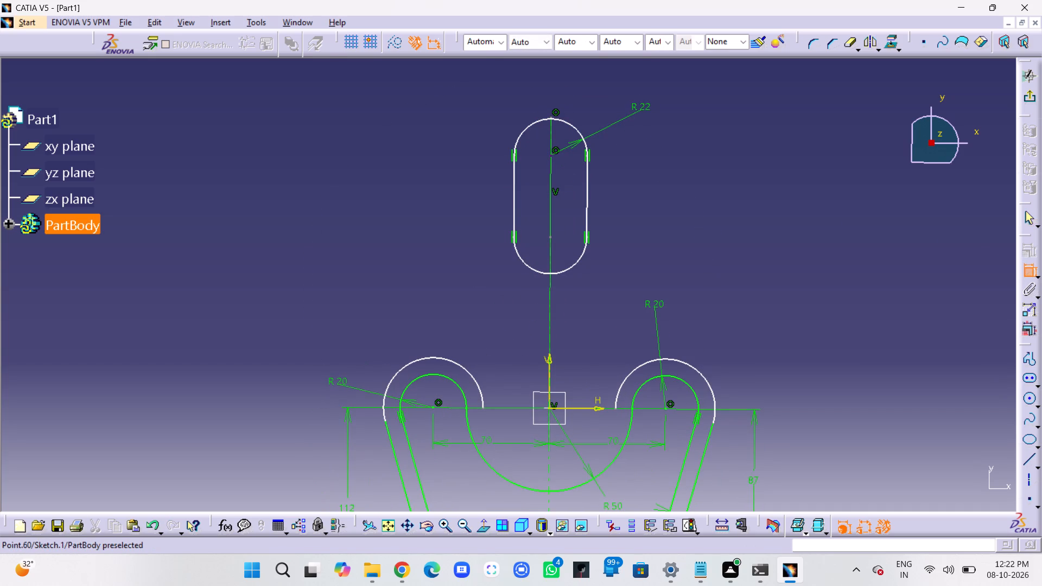
pyautogui.click(551, 157)
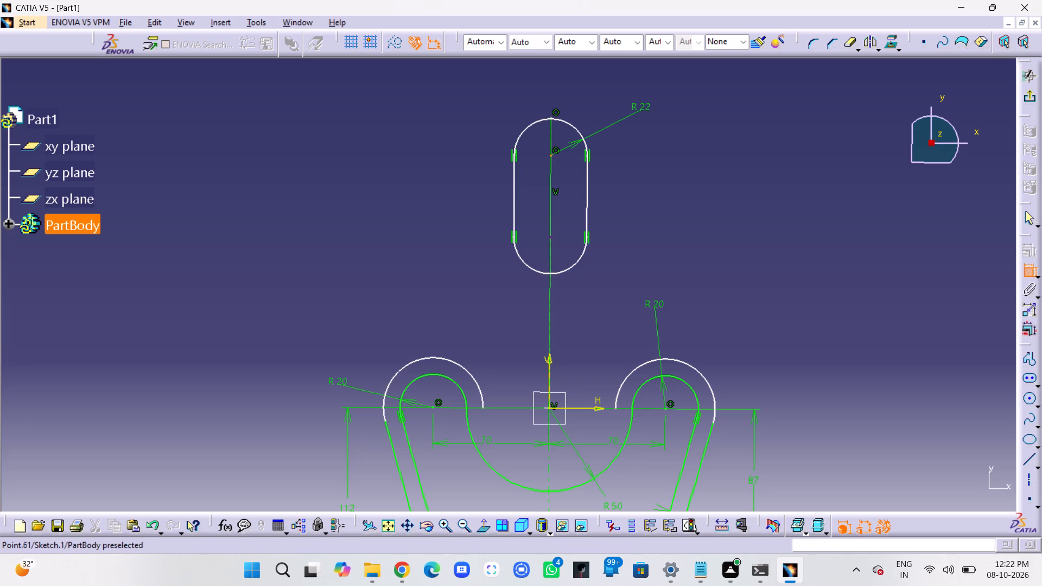
pyautogui.click(550, 238)
pyautogui.click(666, 195)
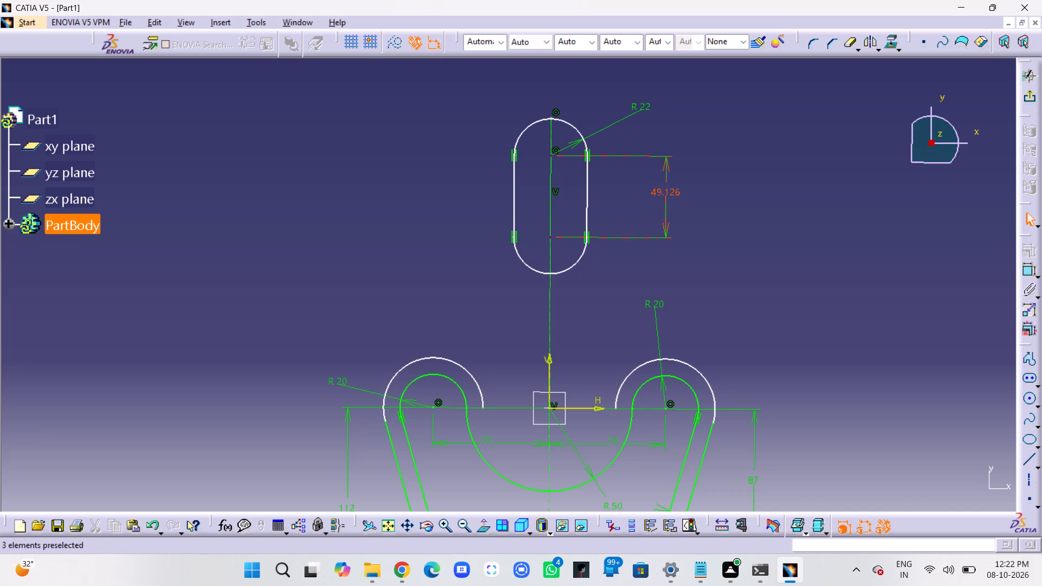
pyautogui.doubleClick(673, 192)
pyautogui.write('25')
pyautogui.press('BackSpace')
pyautogui.press('8')
pyautogui.press('Return')
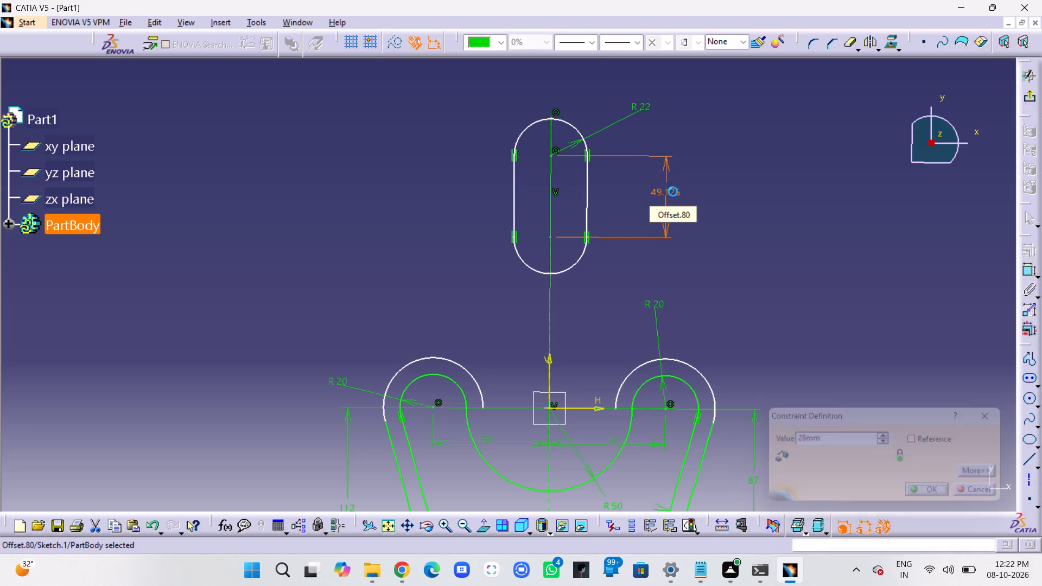
pyautogui.click(751, 179)
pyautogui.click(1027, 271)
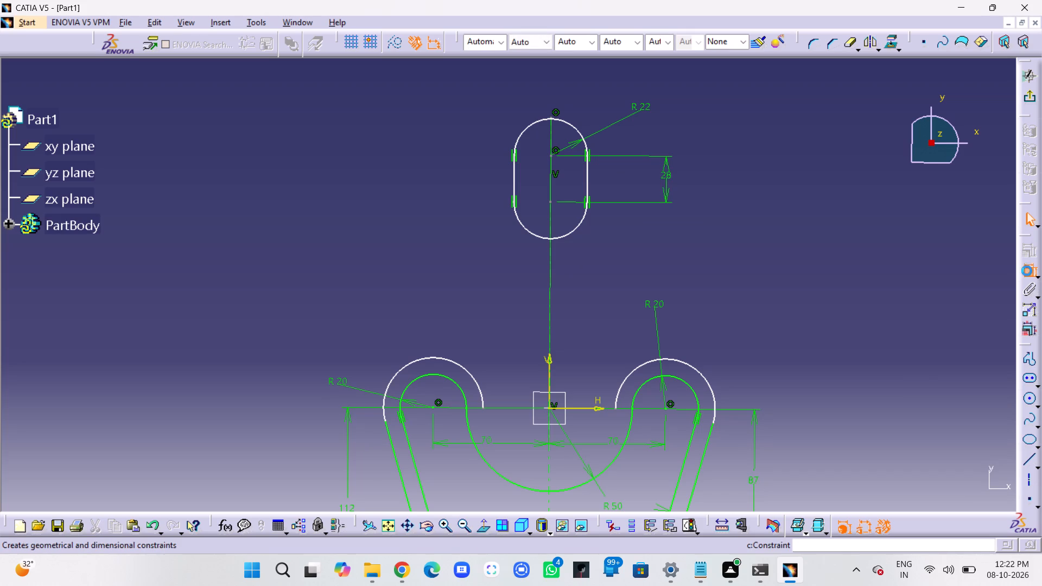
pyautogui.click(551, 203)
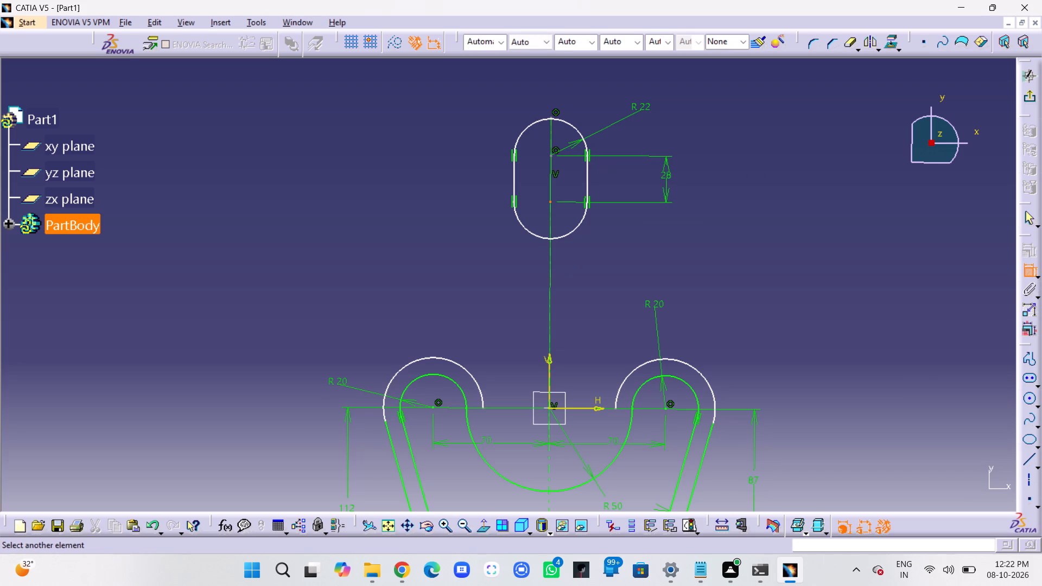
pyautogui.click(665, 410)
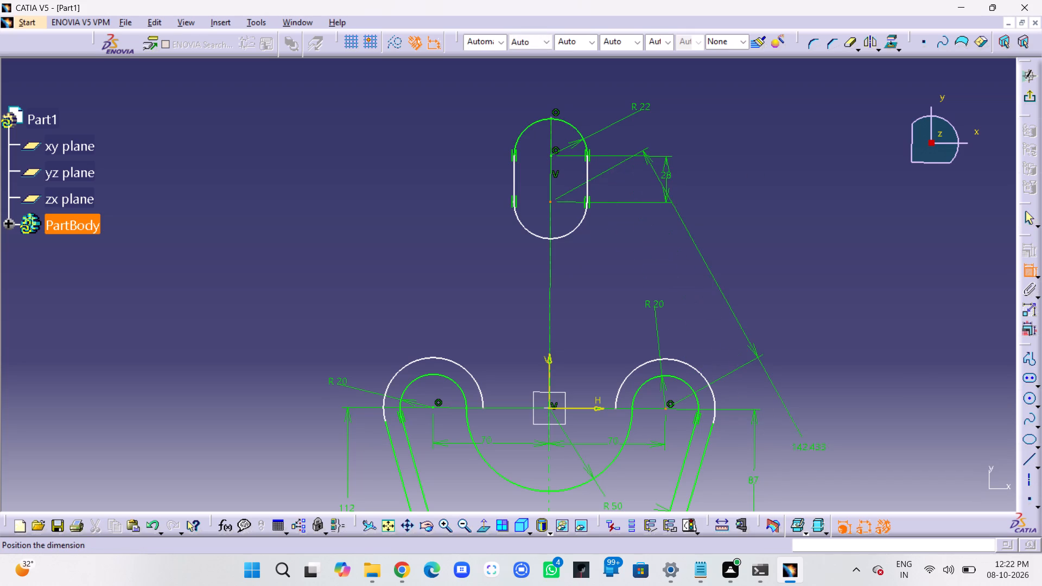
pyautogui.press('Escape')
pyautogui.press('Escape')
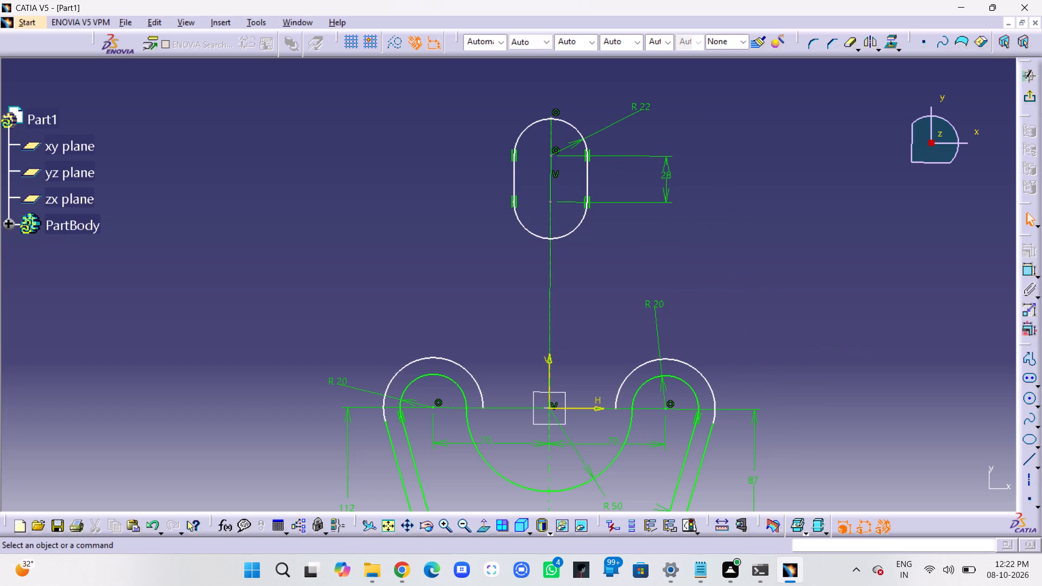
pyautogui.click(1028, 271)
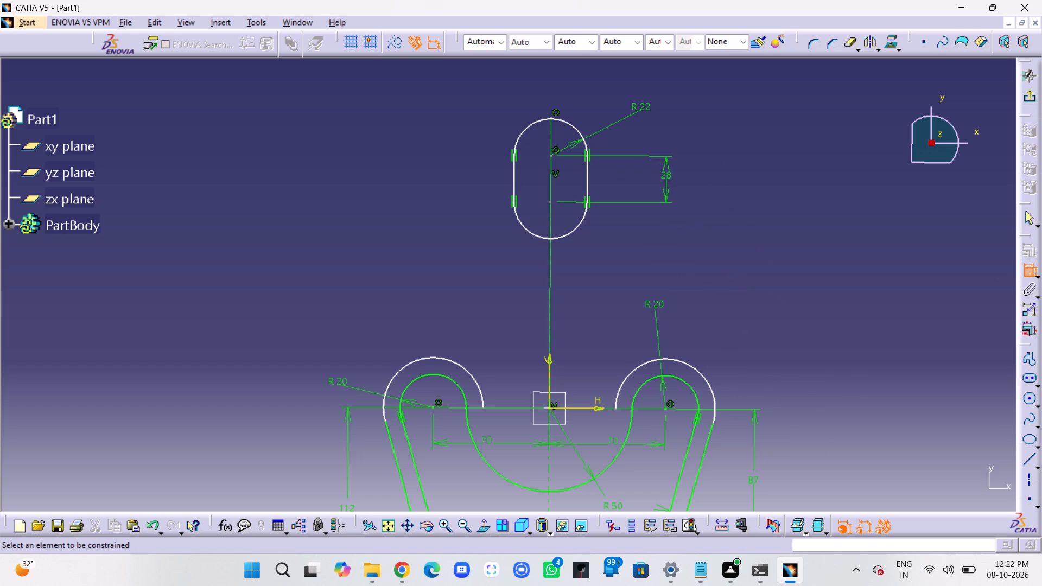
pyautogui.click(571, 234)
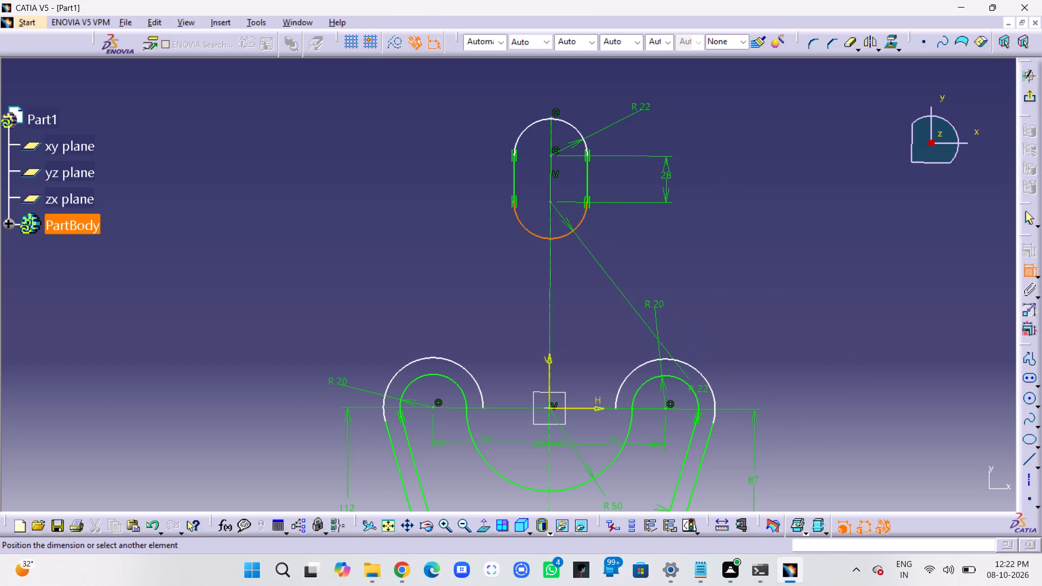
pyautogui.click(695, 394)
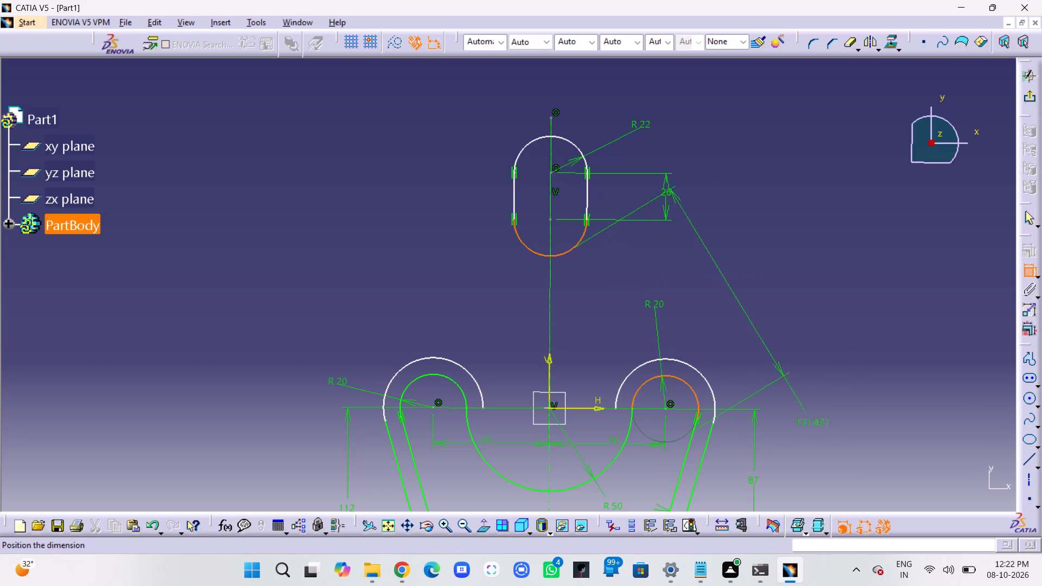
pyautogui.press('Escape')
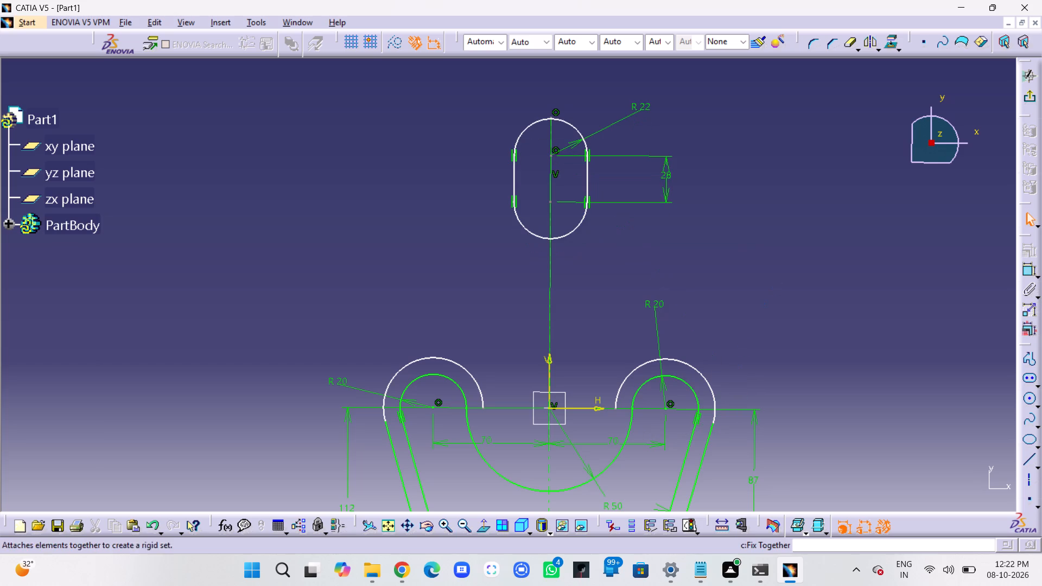
# Dimension the vertical distance from the elongated hole's lower arc centre to the sketch's H axis and set it to 70 mm.
pyautogui.click(1029, 270)
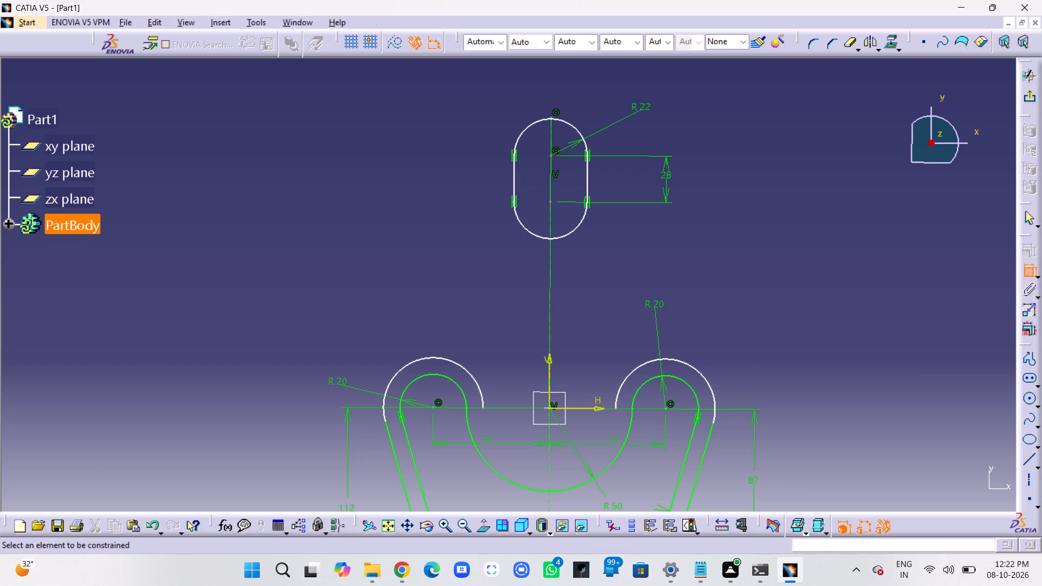
pyautogui.click(552, 201)
pyautogui.click(582, 407)
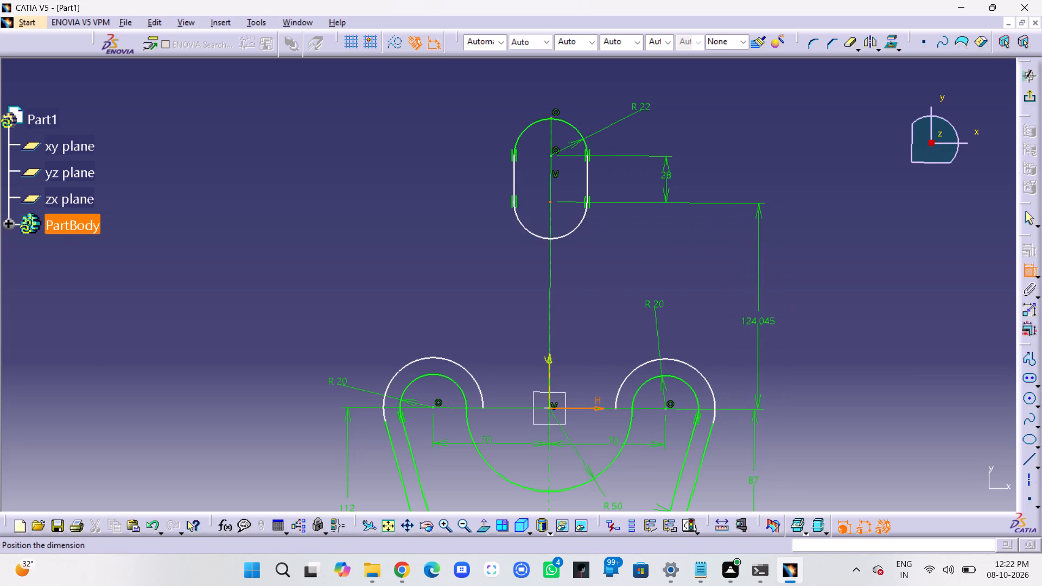
pyautogui.click(754, 324)
pyautogui.doubleClick(760, 322)
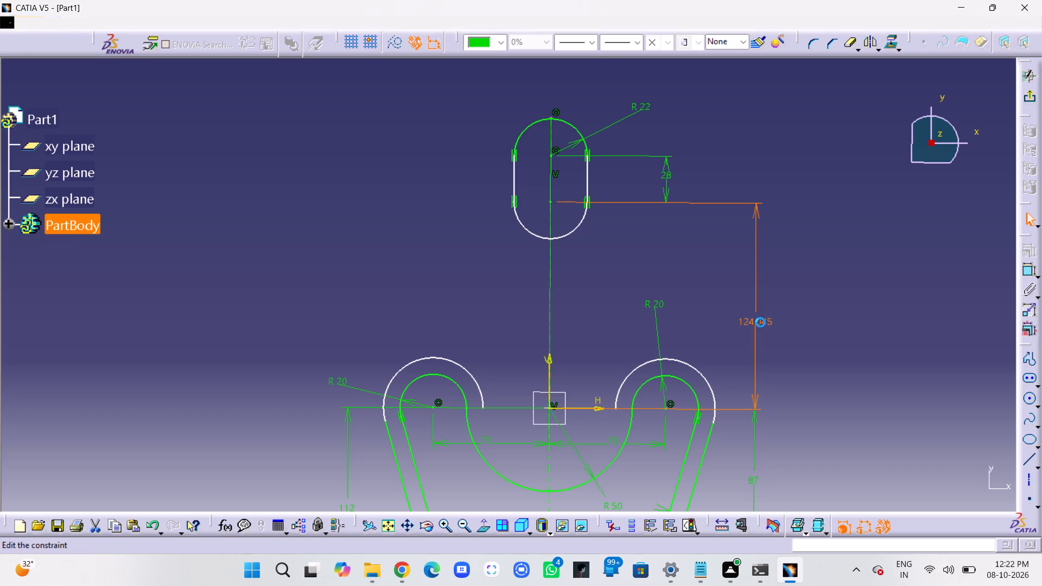
pyautogui.write('70')
pyautogui.press('Return')
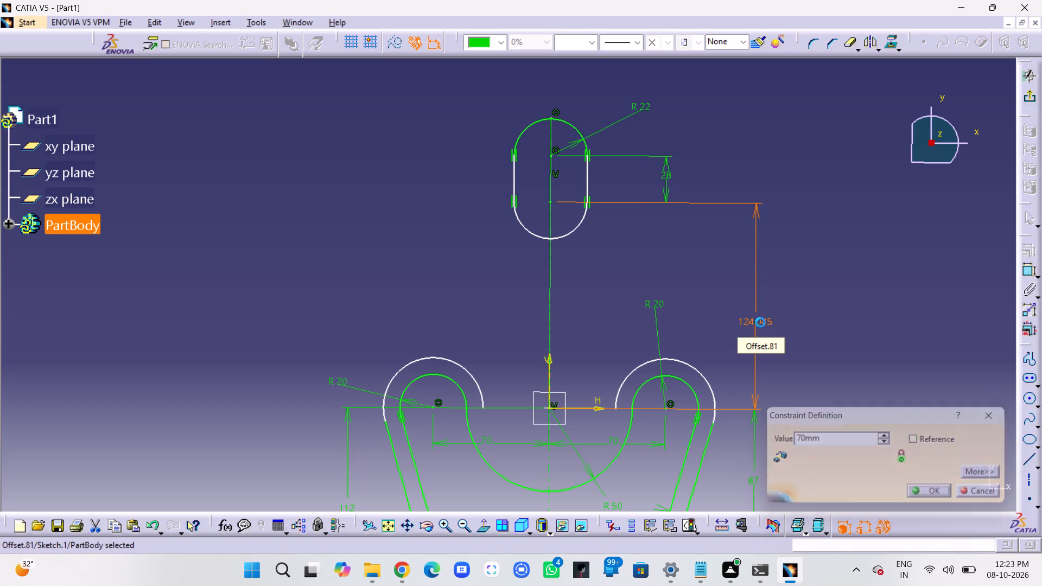
pyautogui.click(804, 283)
# Dimension the radius of the right-hand outer offset arc.
pyautogui.moveTo(781, 246); pyautogui.dragTo(704, 139, button='middle')
pyautogui.rightClick(704, 139)
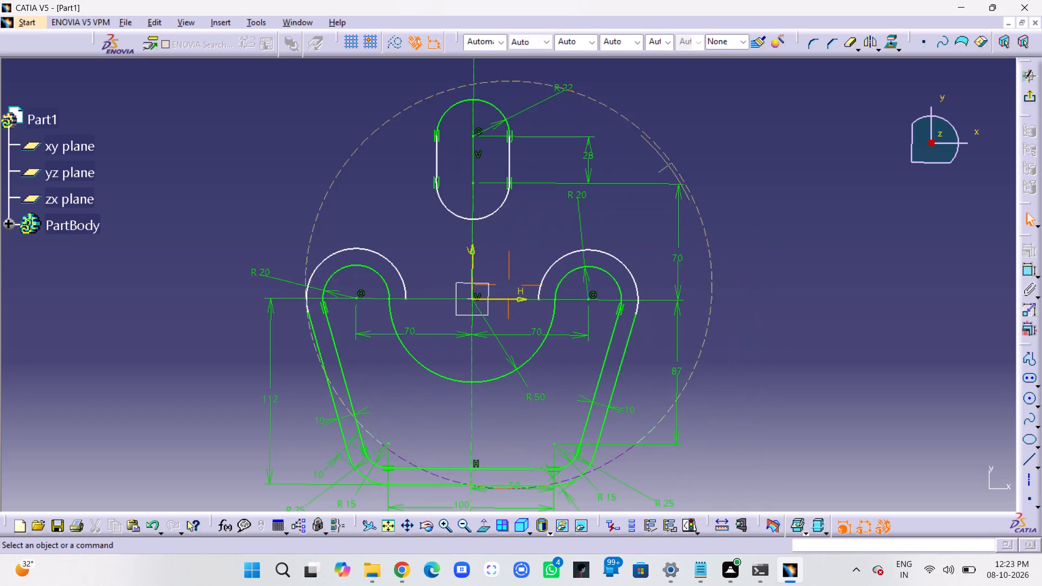
pyautogui.moveTo(704, 139); pyautogui.dragTo(699, 120, button='middle')
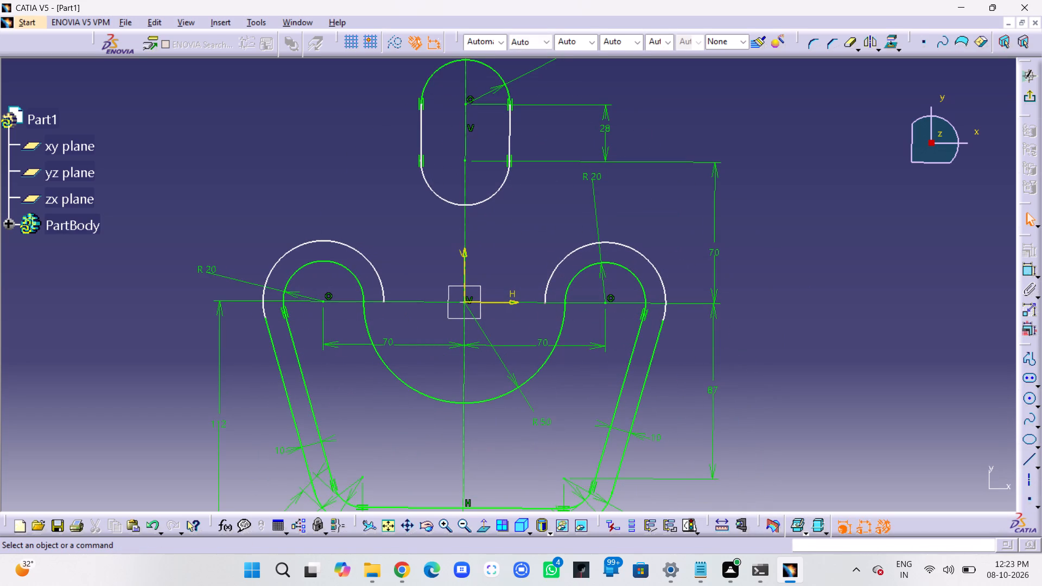
pyautogui.moveTo(766, 229); pyautogui.dragTo(771, 241, button='middle')
pyautogui.rightClick(766, 229)
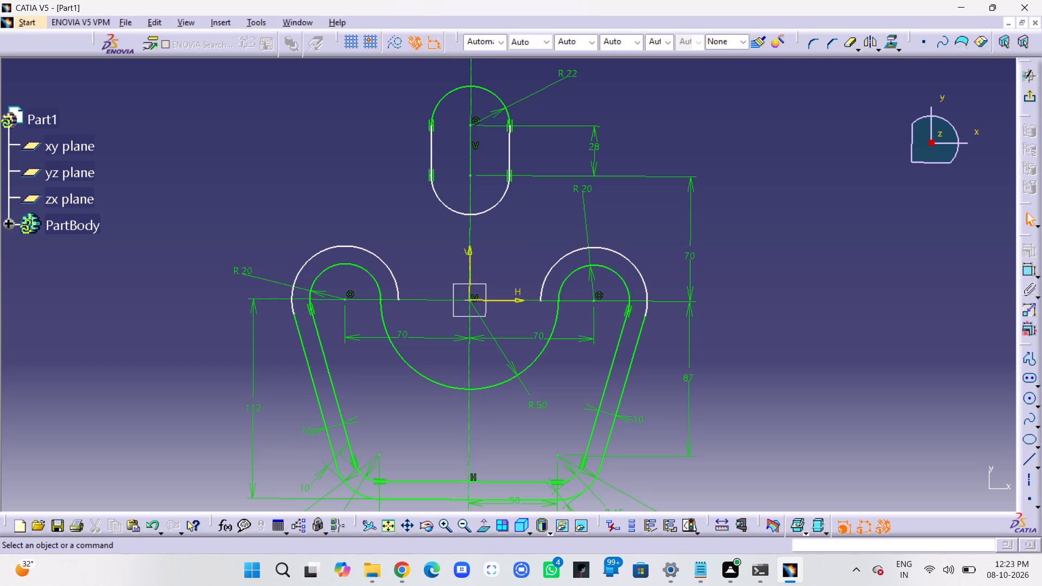
pyautogui.click(643, 276)
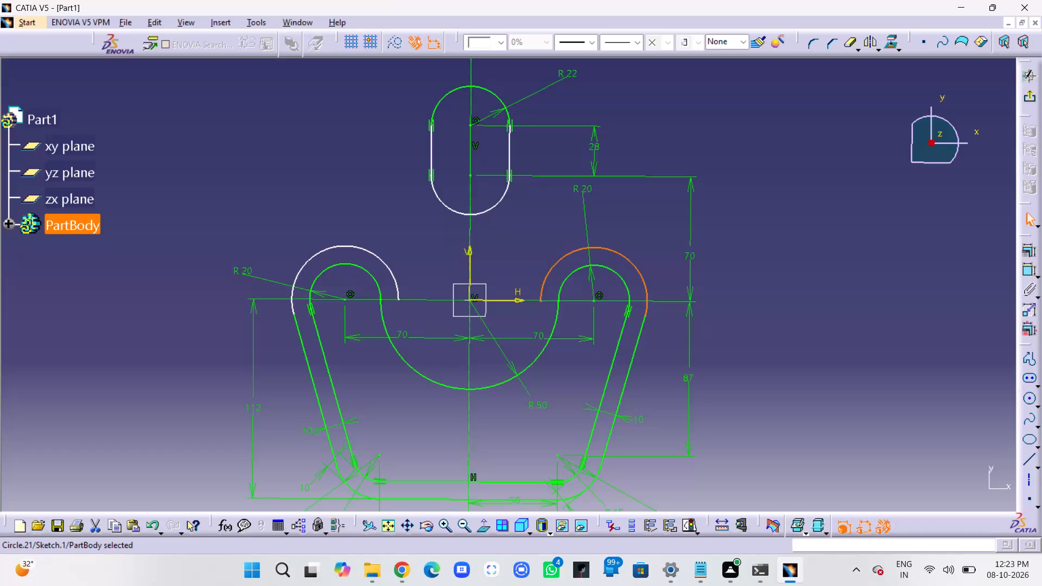
pyautogui.click(911, 245)
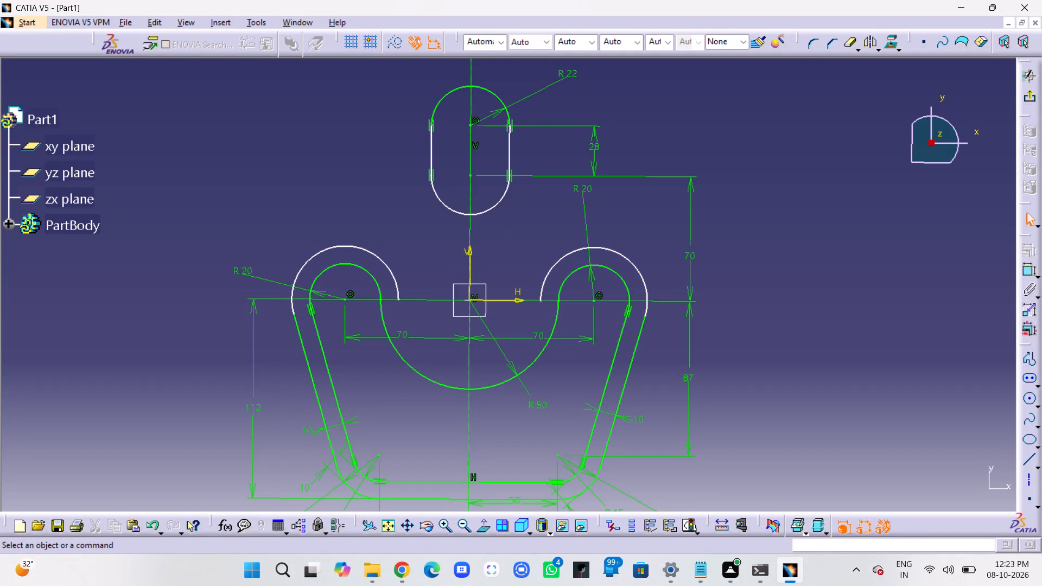
pyautogui.click(1026, 270)
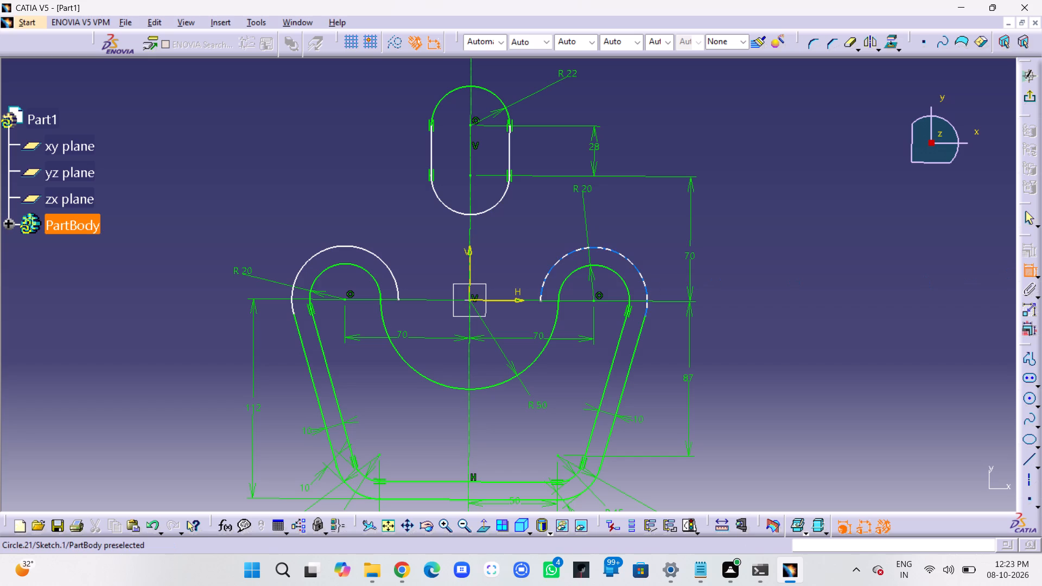
pyautogui.click(647, 294)
pyautogui.click(761, 360)
pyautogui.click(846, 292)
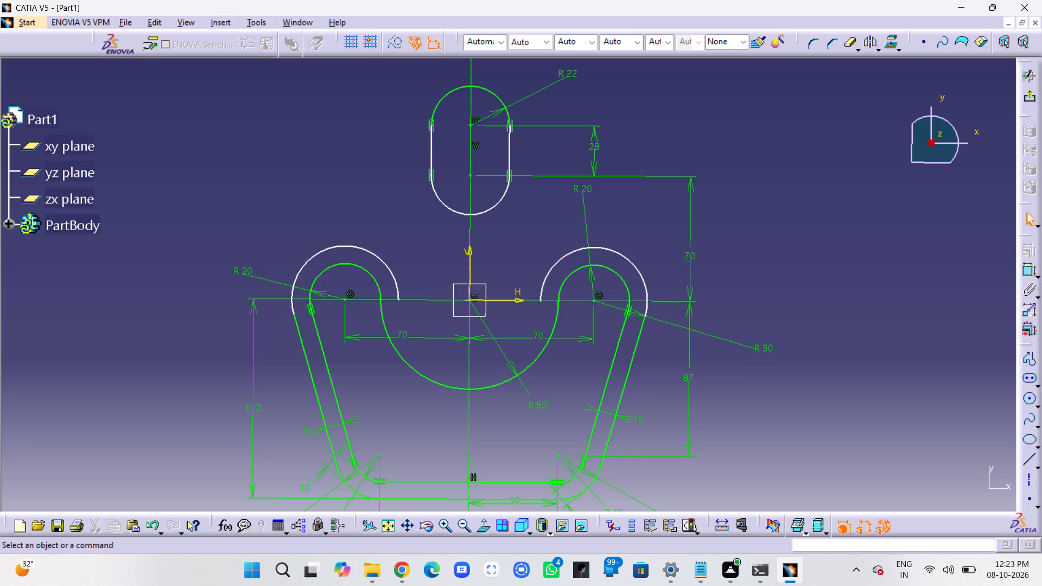
# Reposition the right-hand outer arc's R 30 dimension so its label sits just above and to the right of the arc.
pyautogui.moveTo(765, 352); pyautogui.dragTo(770, 272)
pyautogui.moveTo(749, 343); pyautogui.dragTo(751, 253)
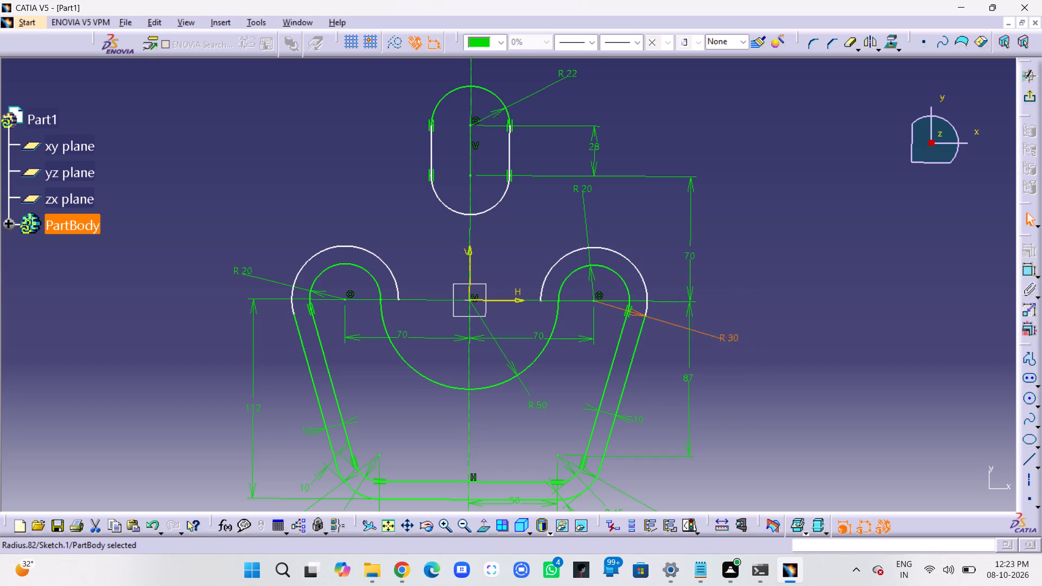
pyautogui.moveTo(751, 253); pyautogui.dragTo(751, 250)
pyautogui.moveTo(662, 321); pyautogui.dragTo(691, 214)
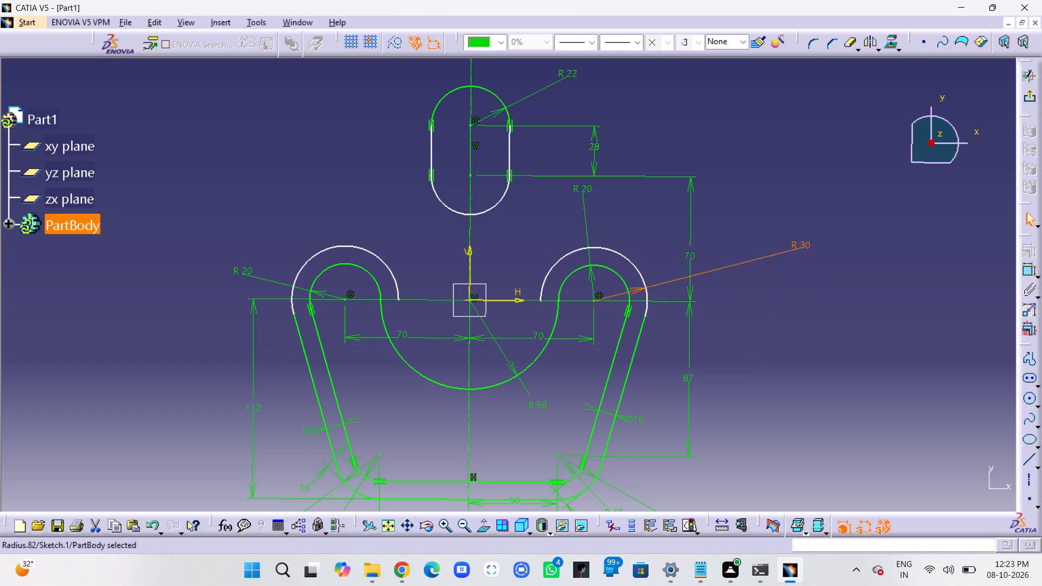
pyautogui.moveTo(691, 214); pyautogui.dragTo(668, 188)
pyautogui.moveTo(738, 237); pyautogui.dragTo(738, 238)
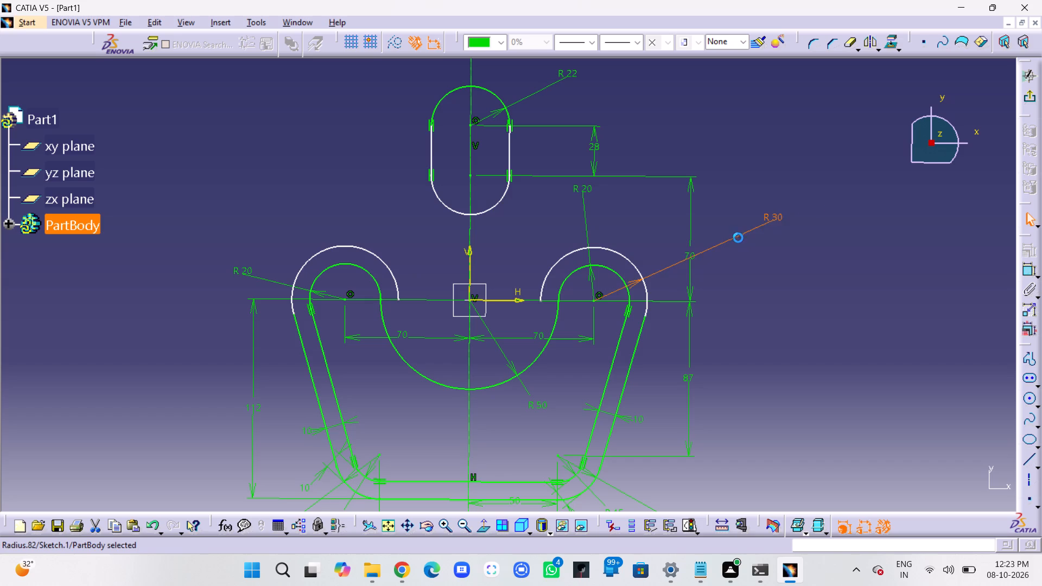
pyautogui.moveTo(738, 238); pyautogui.dragTo(735, 255)
pyautogui.click(838, 254)
pyautogui.moveTo(814, 220); pyautogui.dragTo(668, 283)
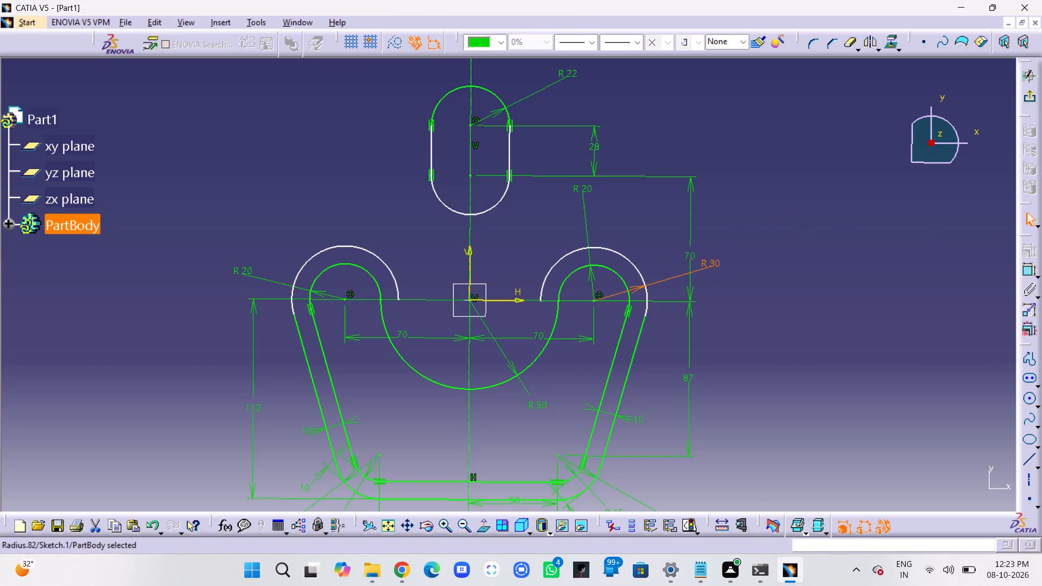
pyautogui.moveTo(668, 283); pyautogui.dragTo(624, 254)
pyautogui.click(830, 251)
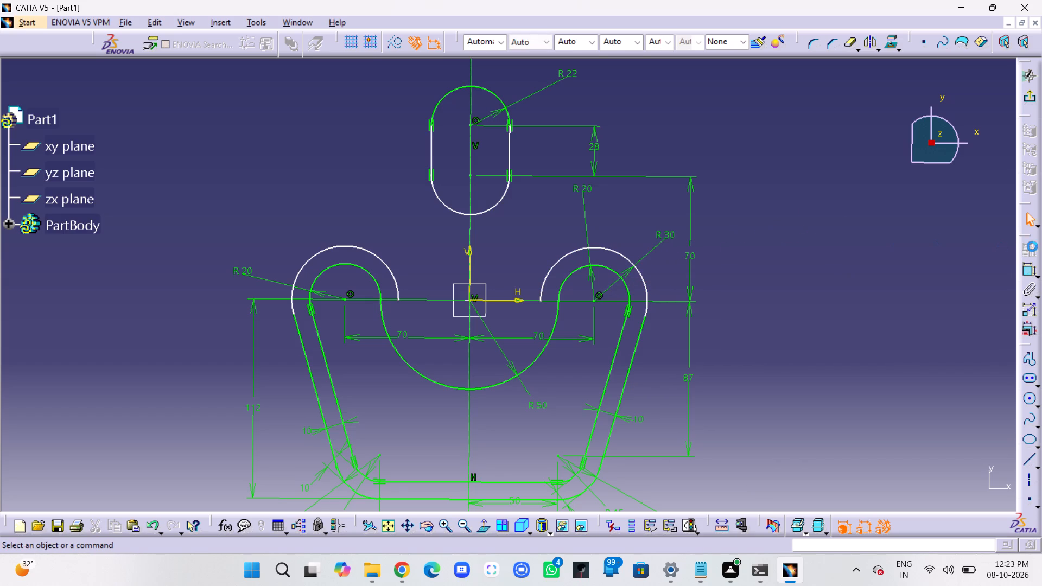
# Dimension the radius of the left-hand outer offset arc, placing the label above and to the left of the arc.
pyautogui.click(1028, 274)
pyautogui.click(314, 260)
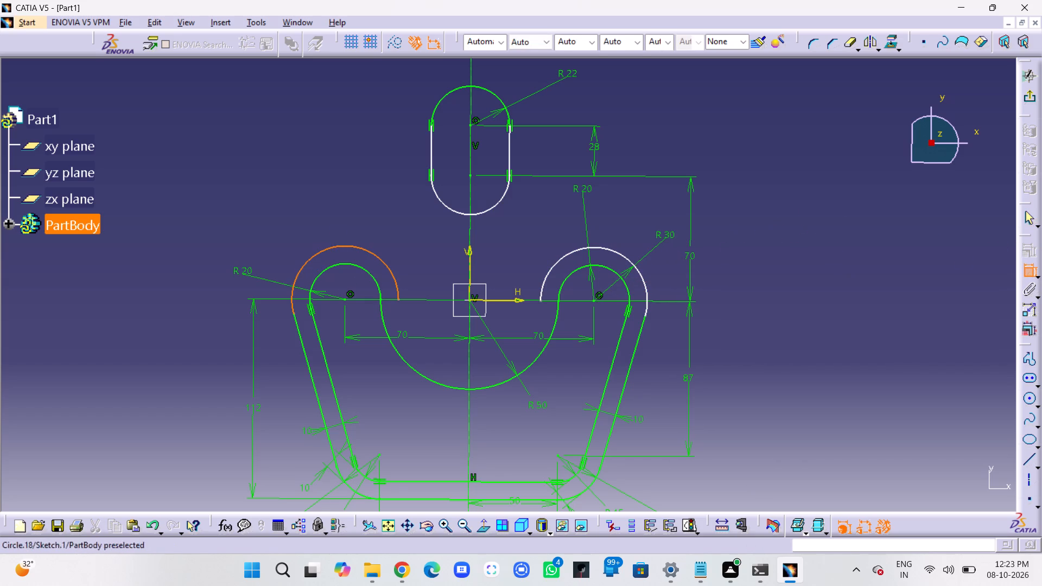
pyautogui.click(258, 241)
pyautogui.click(277, 203)
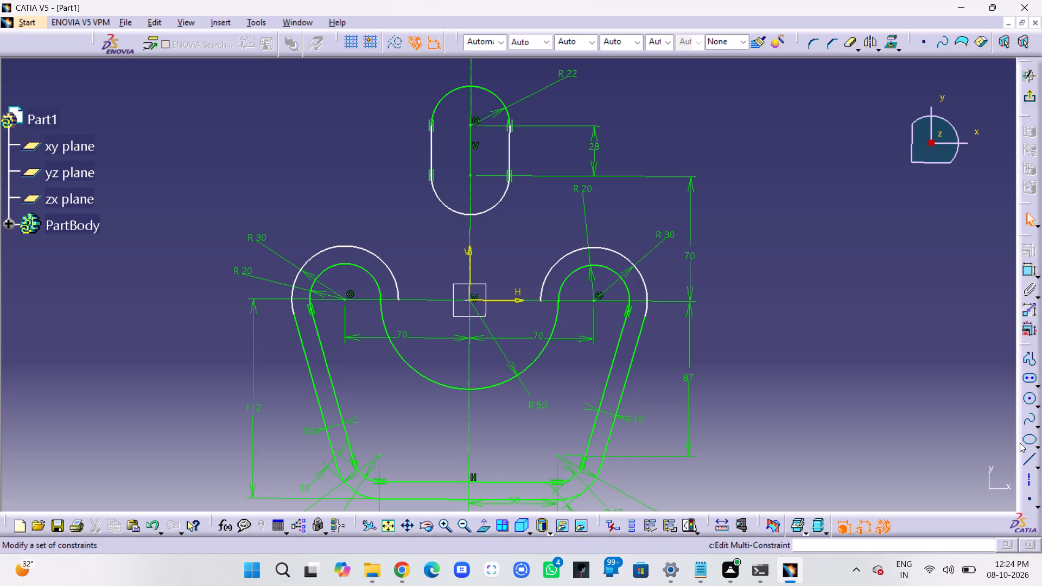
# Sketch a slanted line about 132 mm long from just outside the R 22 upper arc to the right-hand outer R 30 arc.
pyautogui.click(1027, 462)
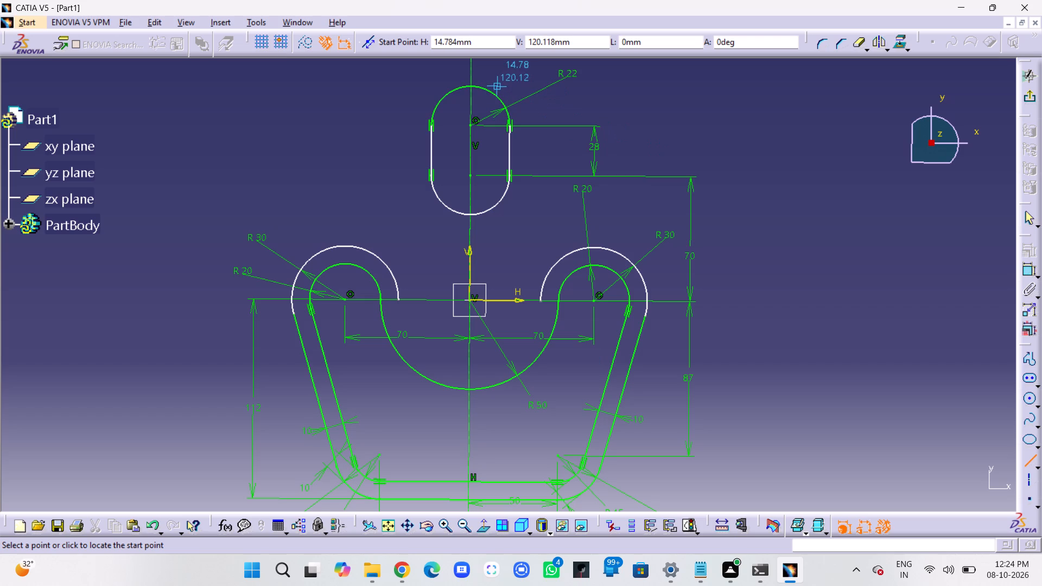
pyautogui.click(494, 81)
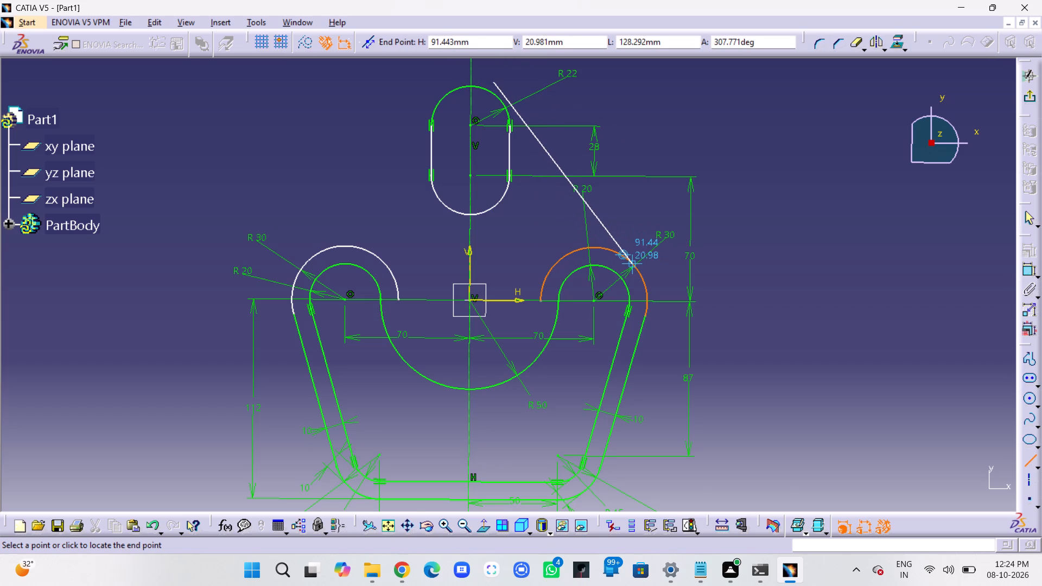
pyautogui.moveTo(640, 268); pyautogui.dragTo(643, 193, button='middle')
pyautogui.rightClick(640, 269)
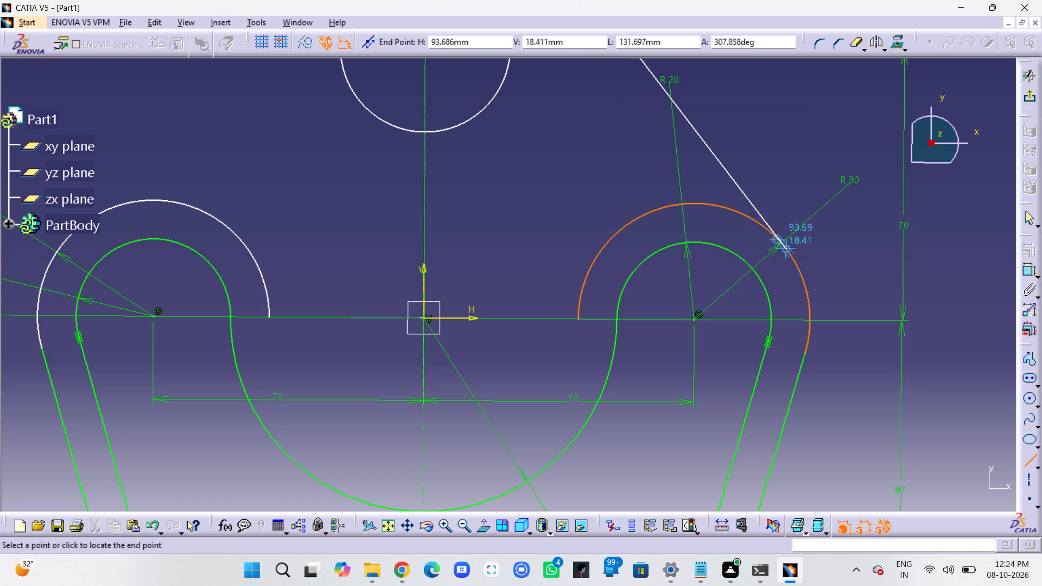
pyautogui.click(784, 247)
pyautogui.moveTo(733, 176); pyautogui.dragTo(767, 263, button='middle')
pyautogui.rightClick(733, 176)
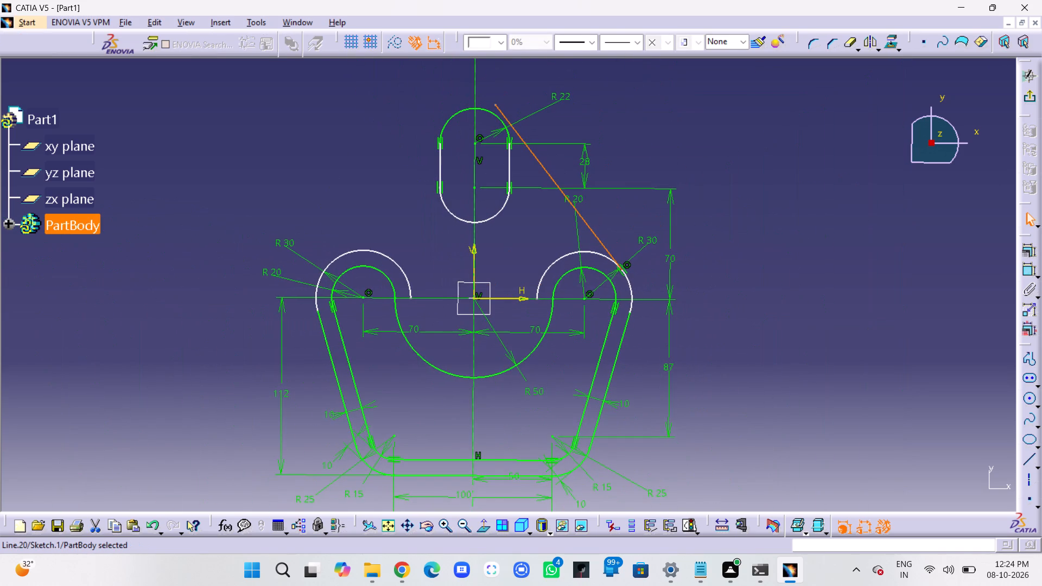
pyautogui.click(795, 254)
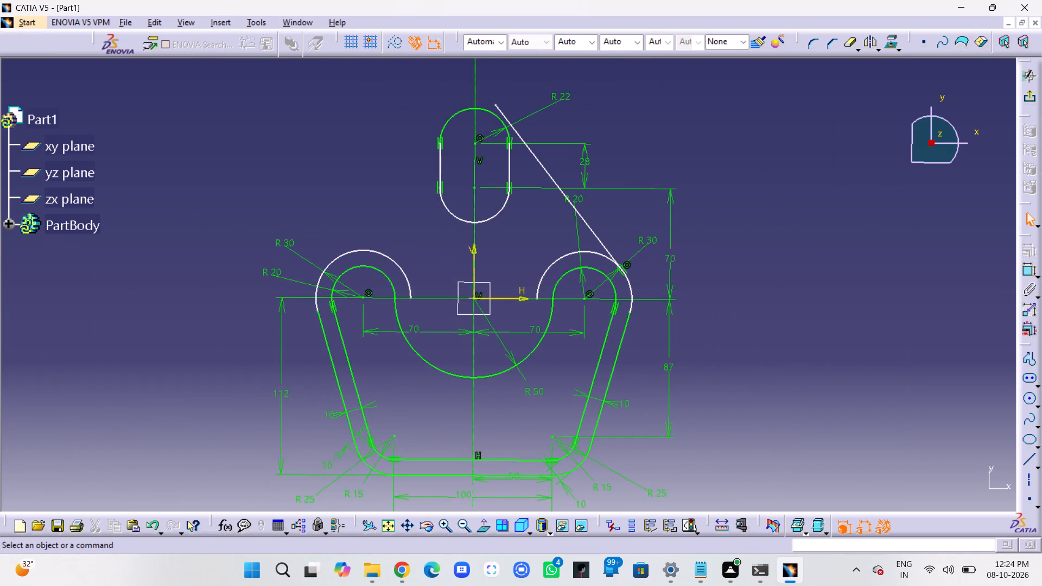
# Constrain the slanted line tangent to the elongated hole's R 22 upper arc.
pyautogui.click(497, 108)
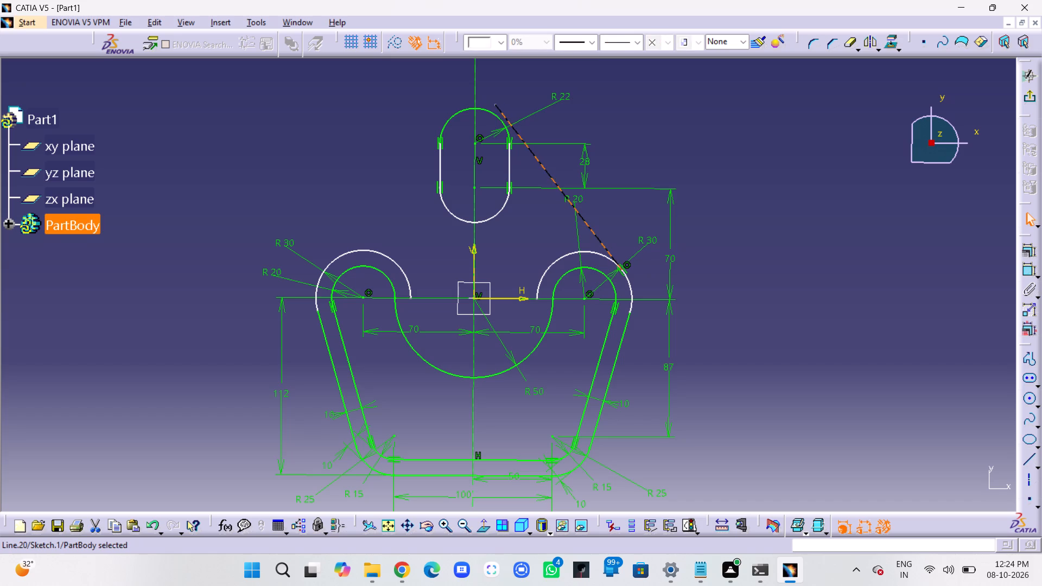
pyautogui.keyDown('ctrl'); pyautogui.click(499, 120); pyautogui.keyUp('ctrl')
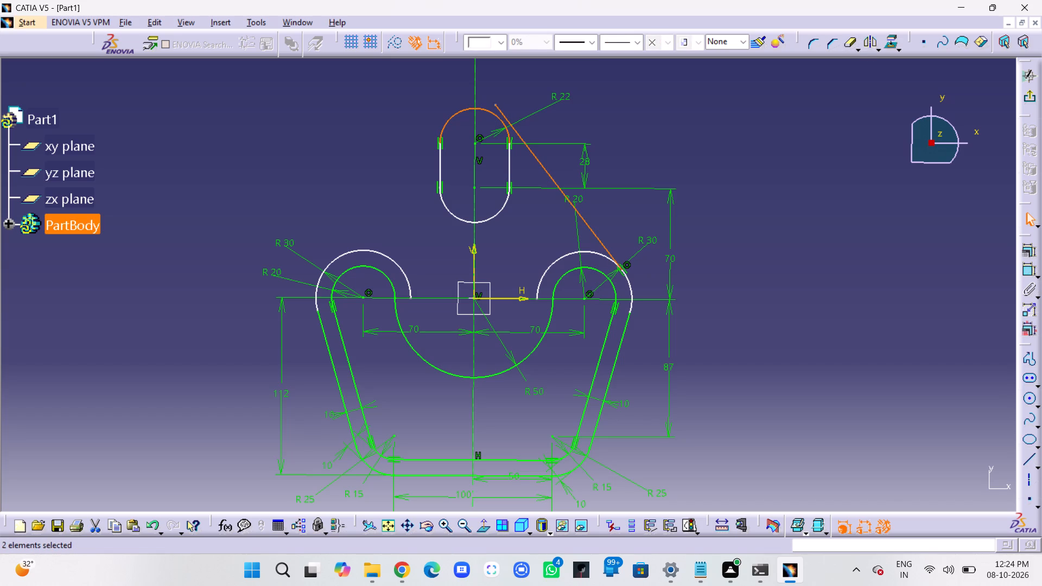
pyautogui.click(1024, 247)
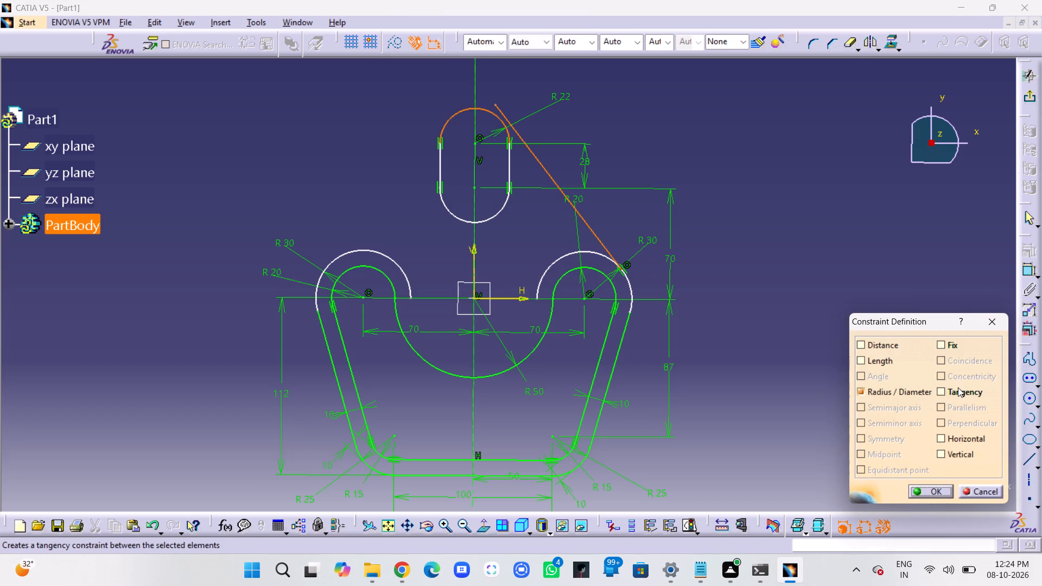
pyautogui.click(958, 387)
pyautogui.click(937, 492)
pyautogui.click(826, 320)
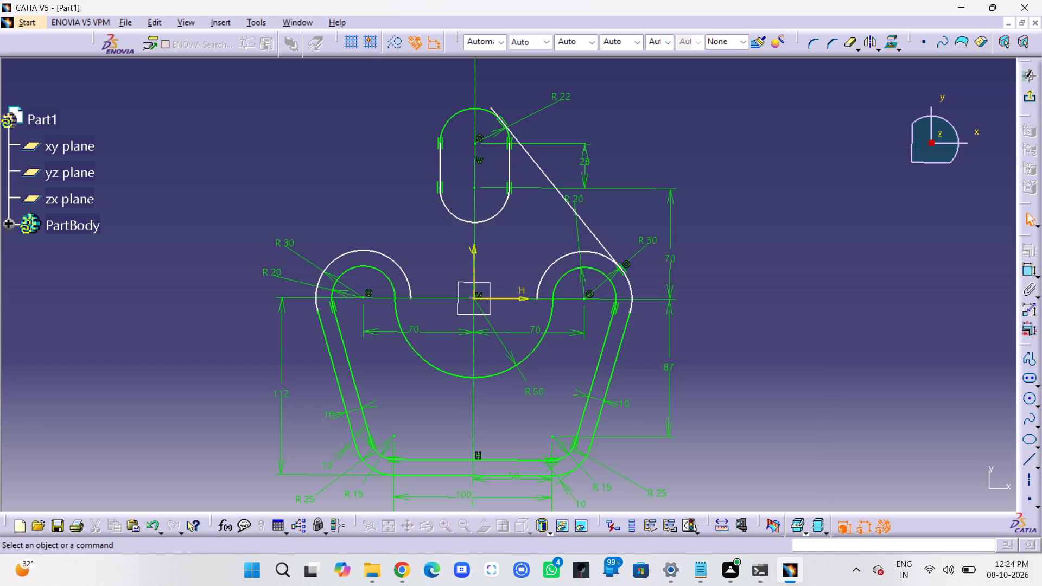
# Quick Trim the slanted line's upper end that extends past the R 22 arc.
pyautogui.click(852, 46)
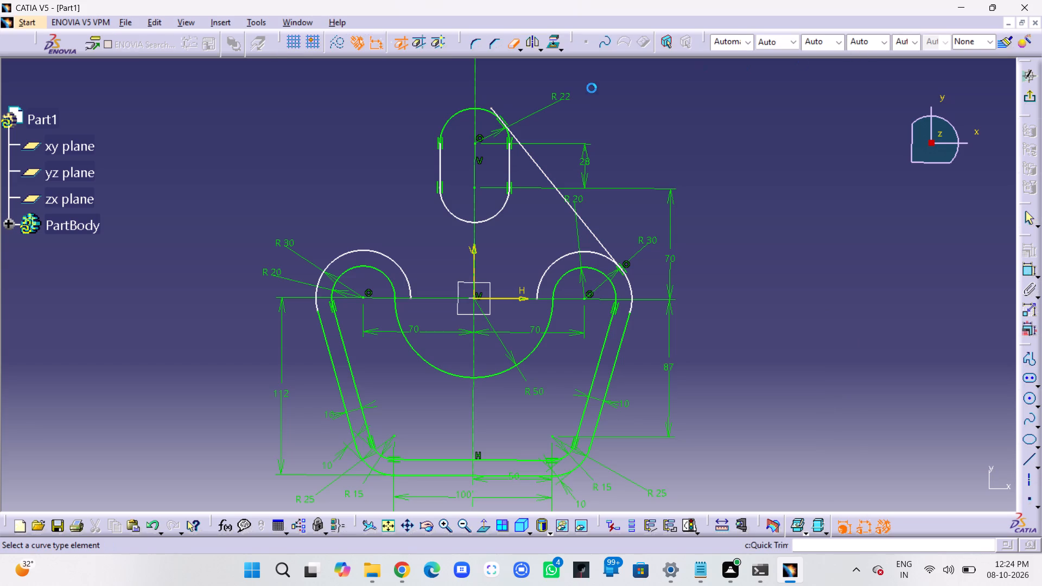
pyautogui.click(495, 109)
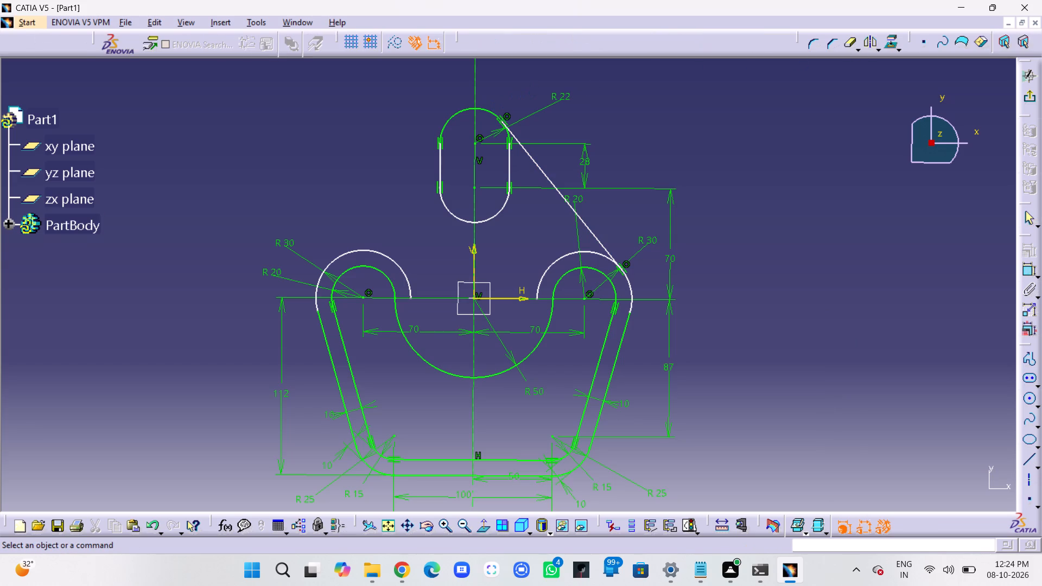
pyautogui.click(827, 168)
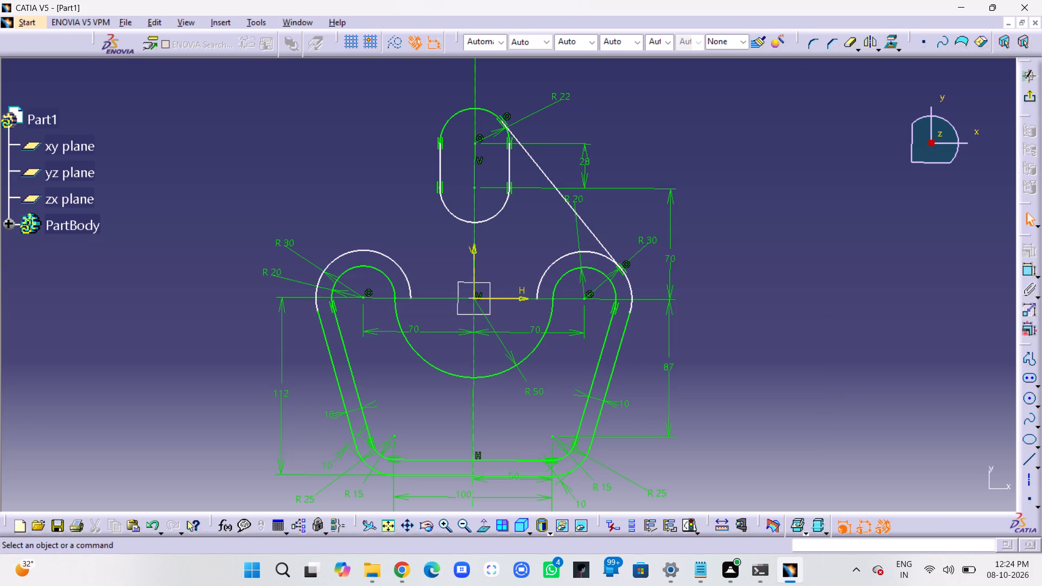
# Mirror the slanted line about the sketch's vertical axis line to join the R 22 arc and the left-hand R 30 arc.
pyautogui.click(560, 195)
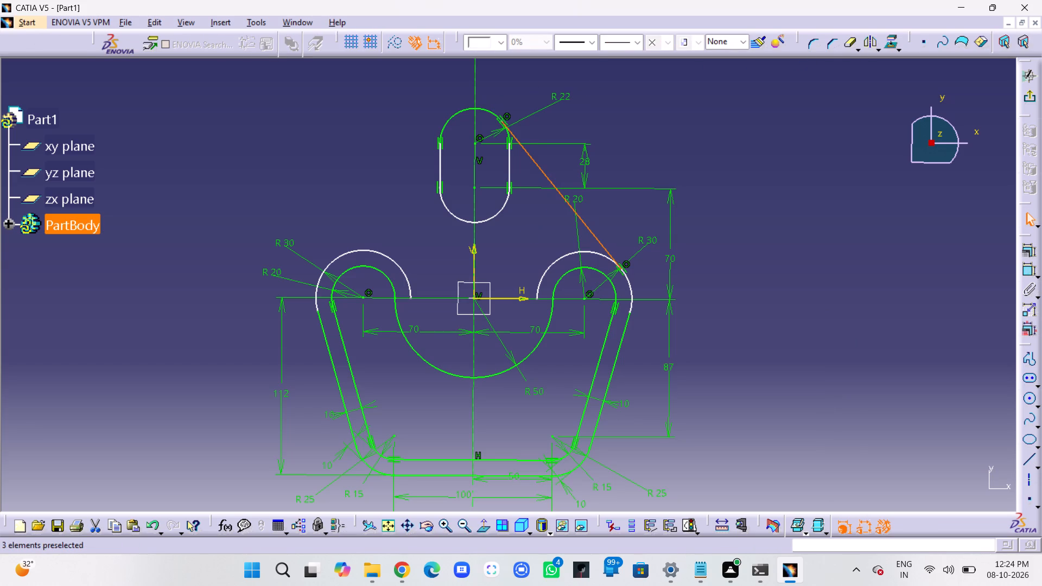
pyautogui.click(871, 42)
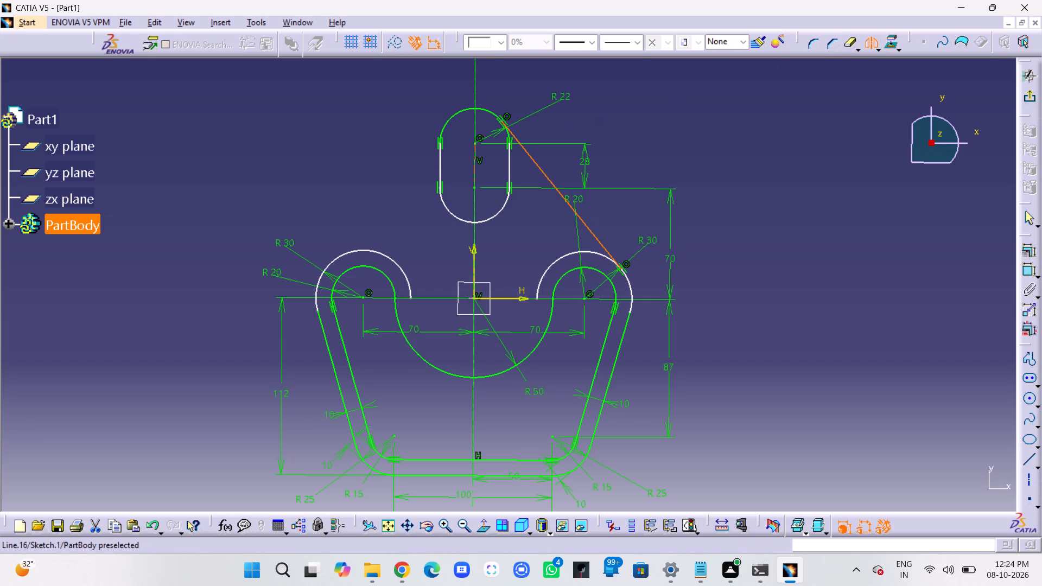
pyautogui.click(477, 170)
pyautogui.click(774, 159)
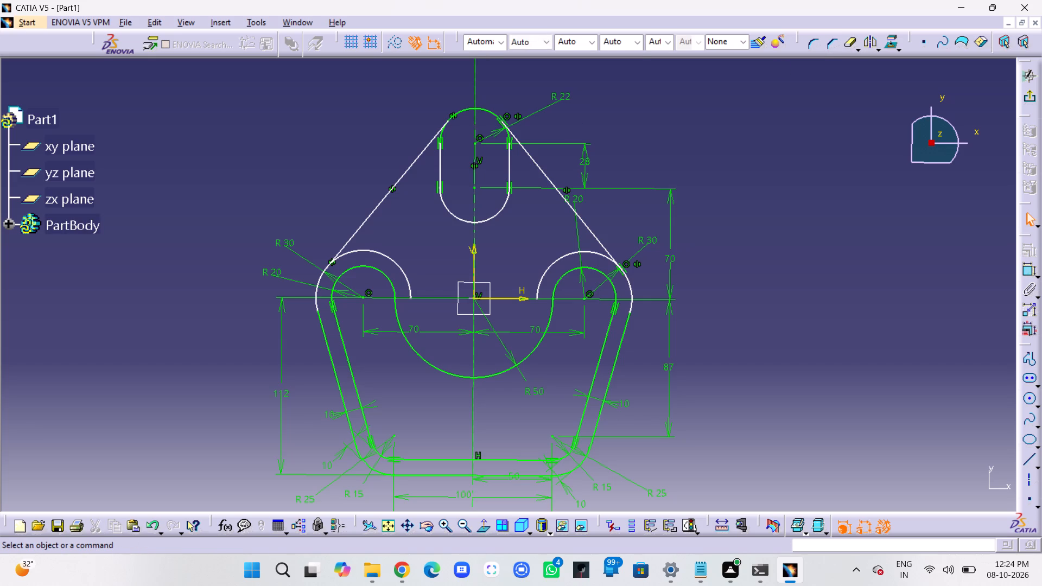
# Quick Trim the inner portions of both outer R 30 arcs back to the slanted lines.
pyautogui.click(852, 35)
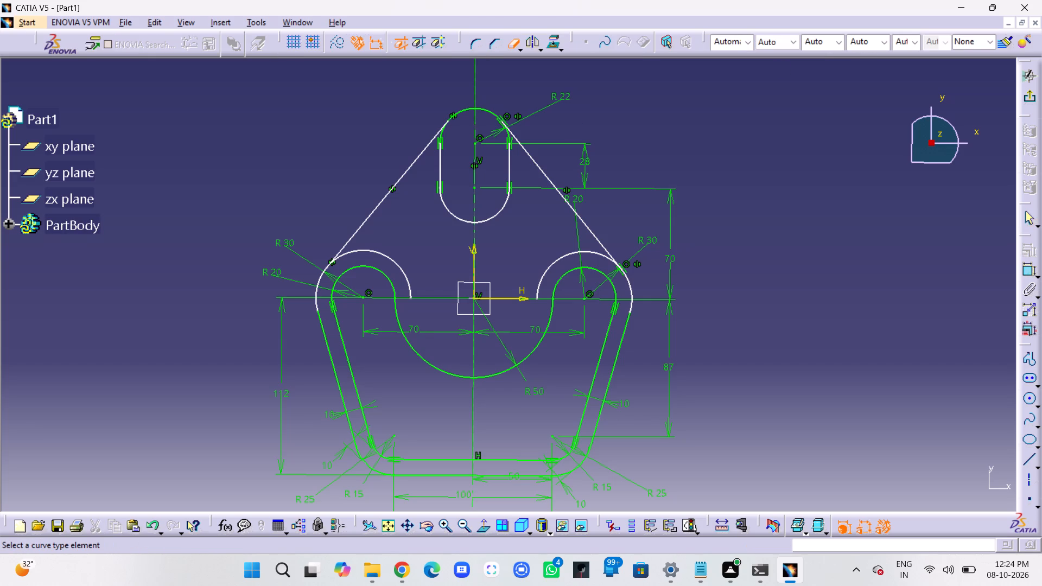
pyautogui.click(556, 258)
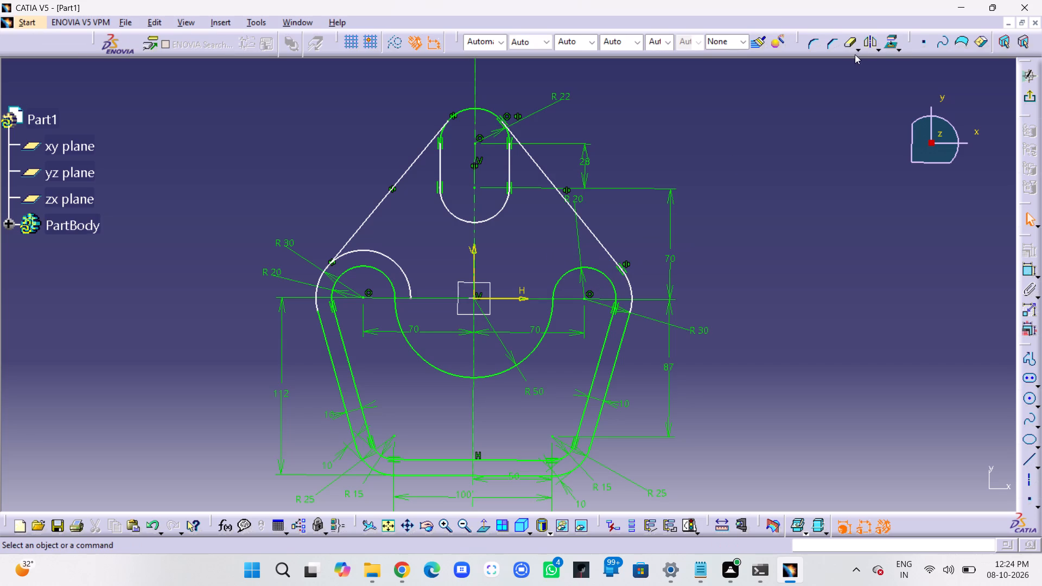
pyautogui.click(853, 47)
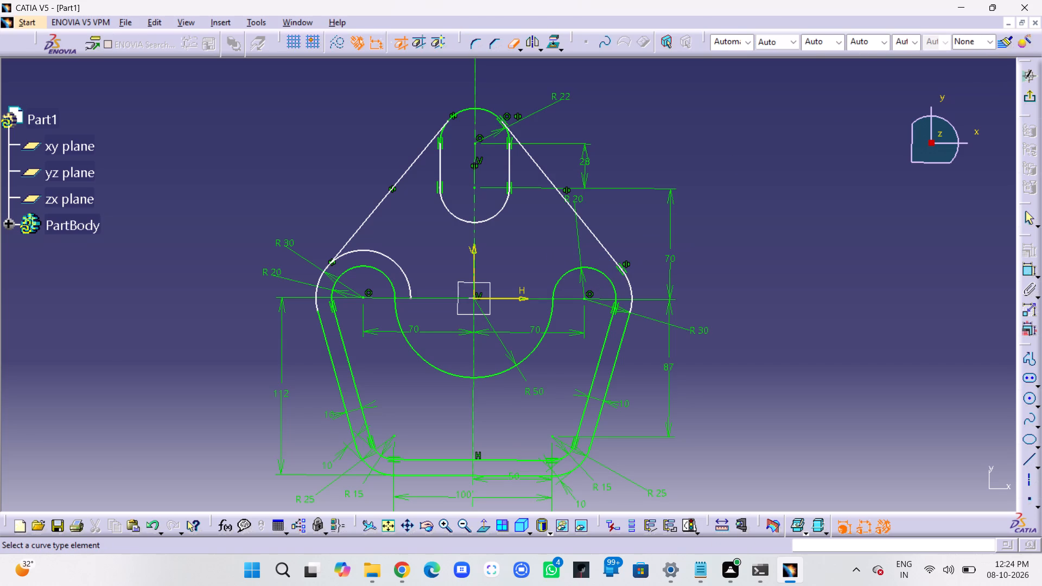
pyautogui.click(396, 263)
# Quick Trim away the elongated hole's lower arc and both of its straight vertical sides.
pyautogui.moveTo(786, 213); pyautogui.dragTo(794, 245, button='middle')
pyautogui.rightClick(786, 213)
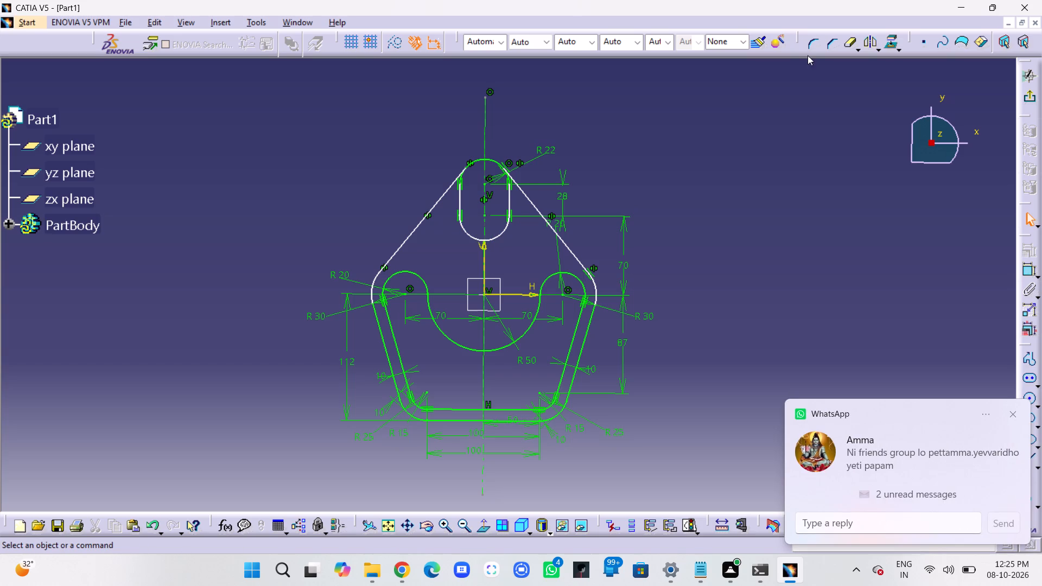
pyautogui.click(1014, 412)
pyautogui.click(844, 45)
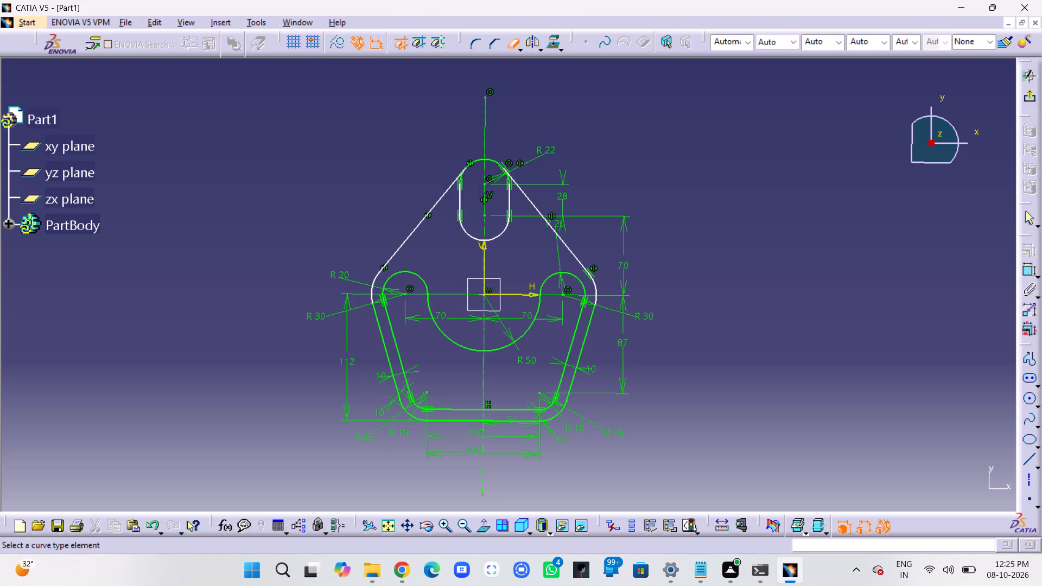
pyautogui.click(494, 236)
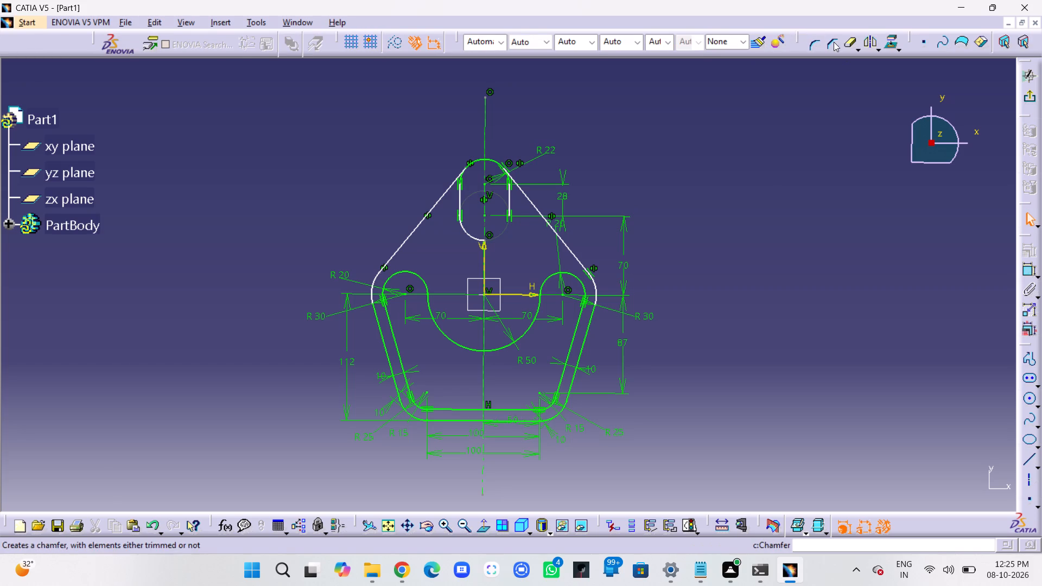
pyautogui.click(848, 43)
pyautogui.click(468, 235)
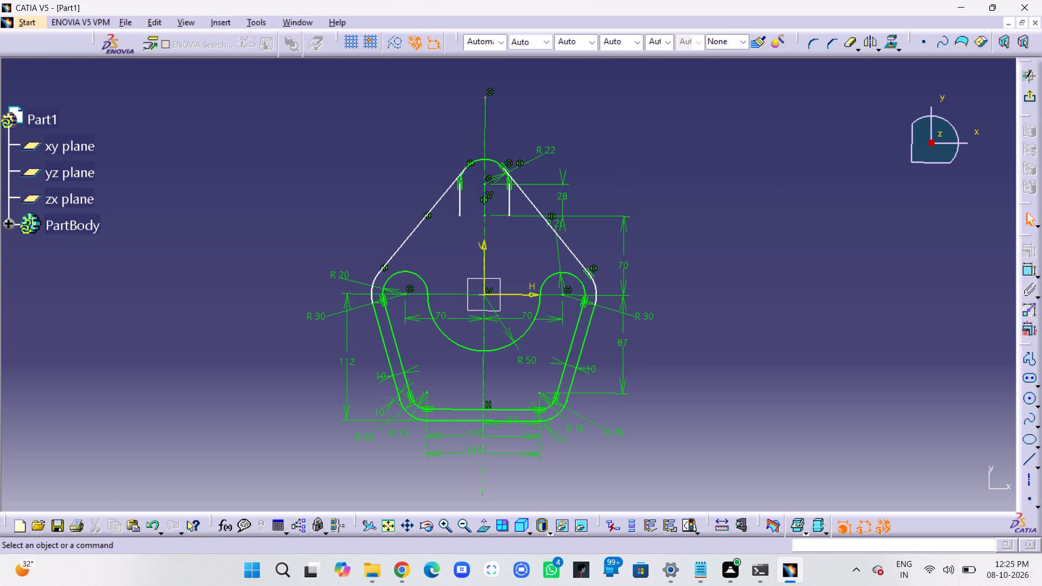
pyautogui.click(849, 43)
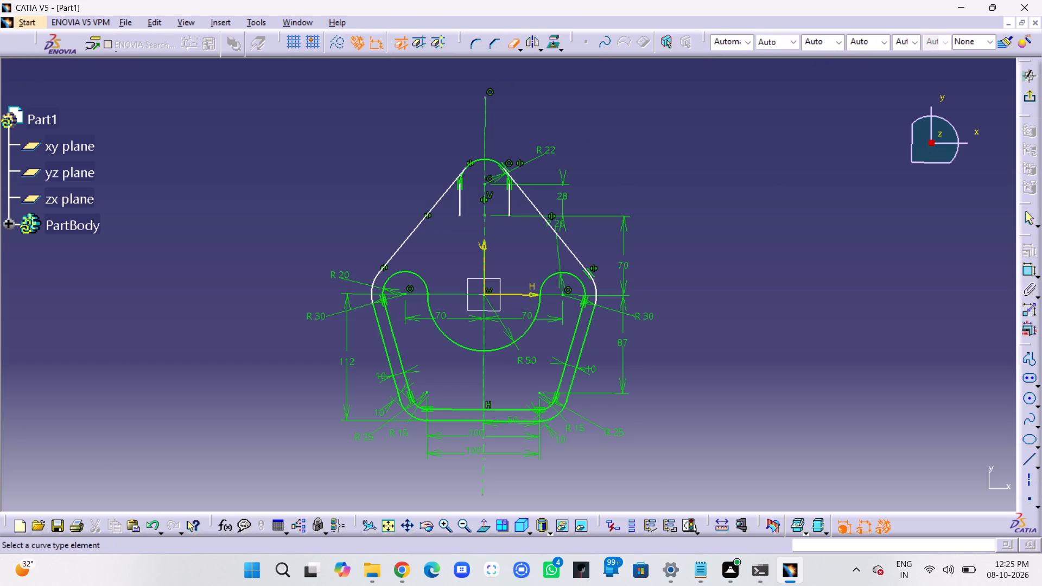
pyautogui.click(461, 206)
pyautogui.click(851, 40)
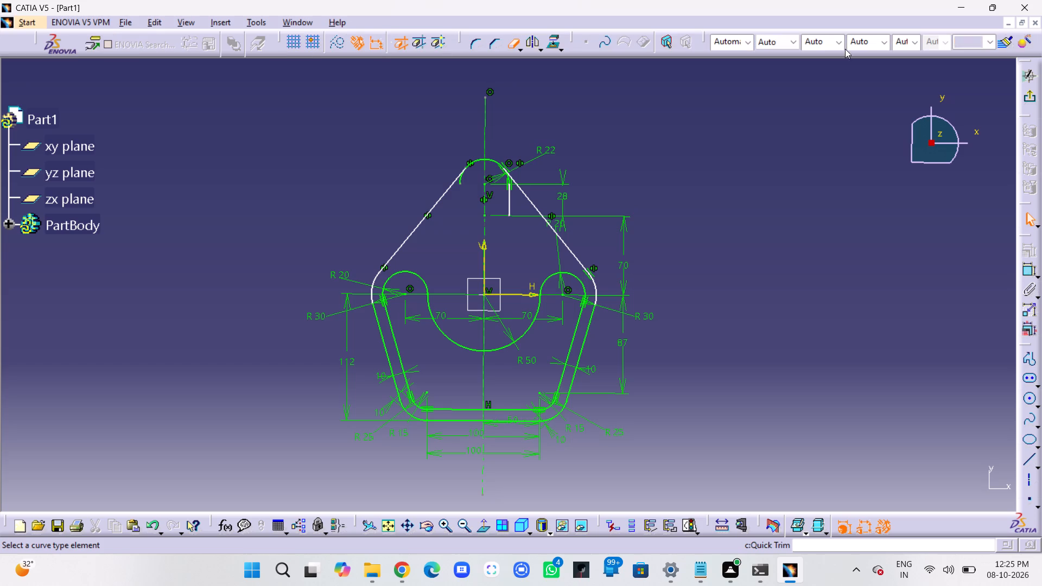
pyautogui.click(507, 203)
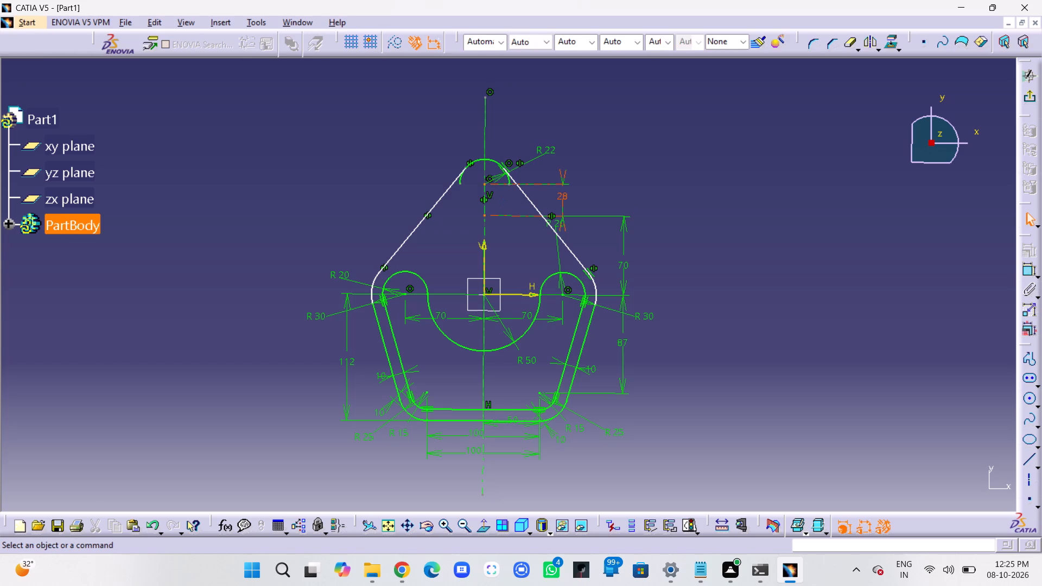
# Quick Trim both ends of the R 22 arc that extend inside the slanted lines.
pyautogui.click(849, 41)
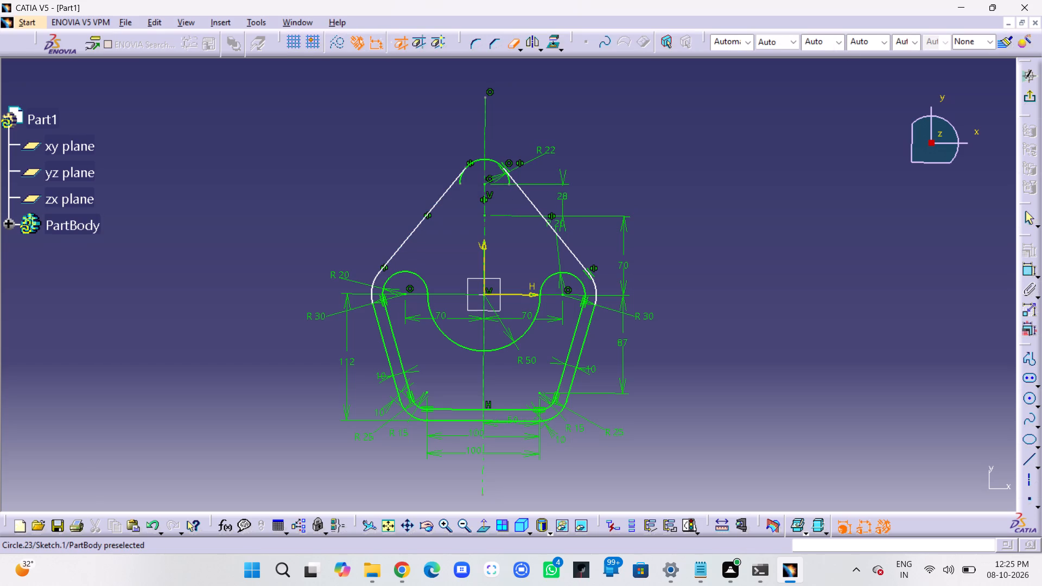
pyautogui.moveTo(516, 259); pyautogui.dragTo(516, 240, button='middle')
pyautogui.rightClick(516, 259)
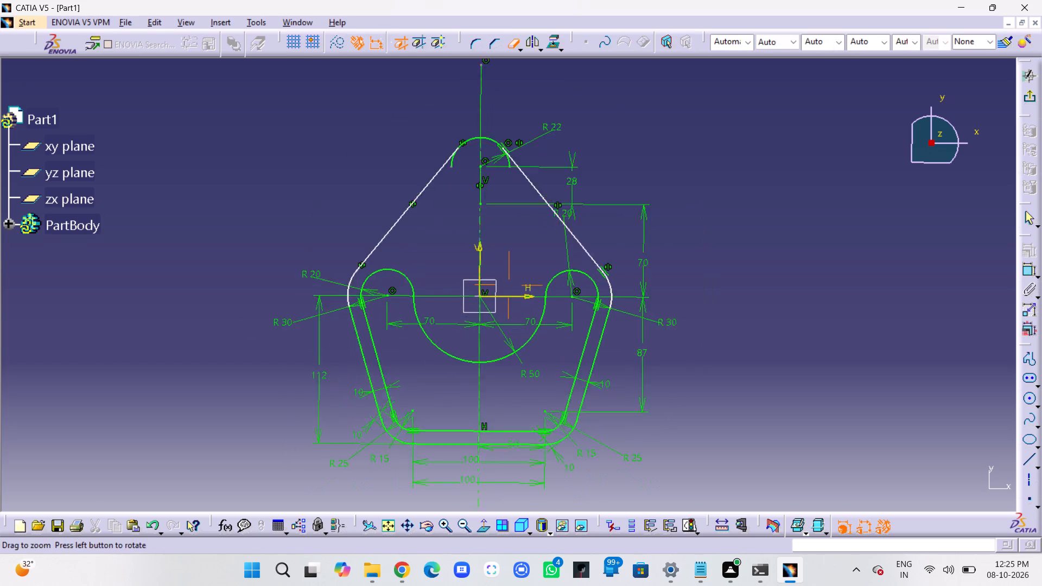
pyautogui.moveTo(516, 240); pyautogui.dragTo(523, 172, button='middle')
pyautogui.moveTo(524, 159); pyautogui.dragTo(529, 333, button='middle')
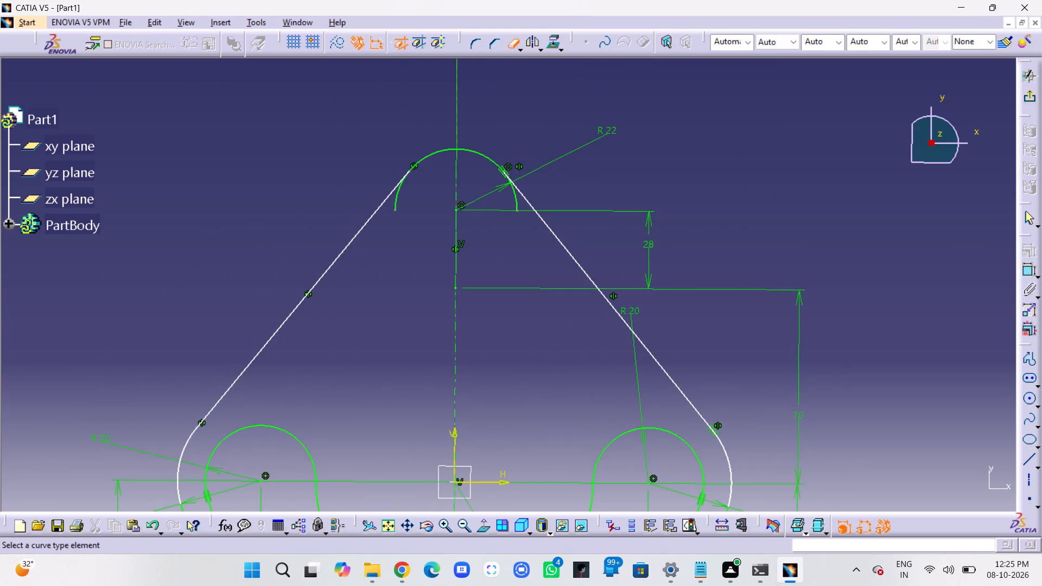
pyautogui.click(396, 202)
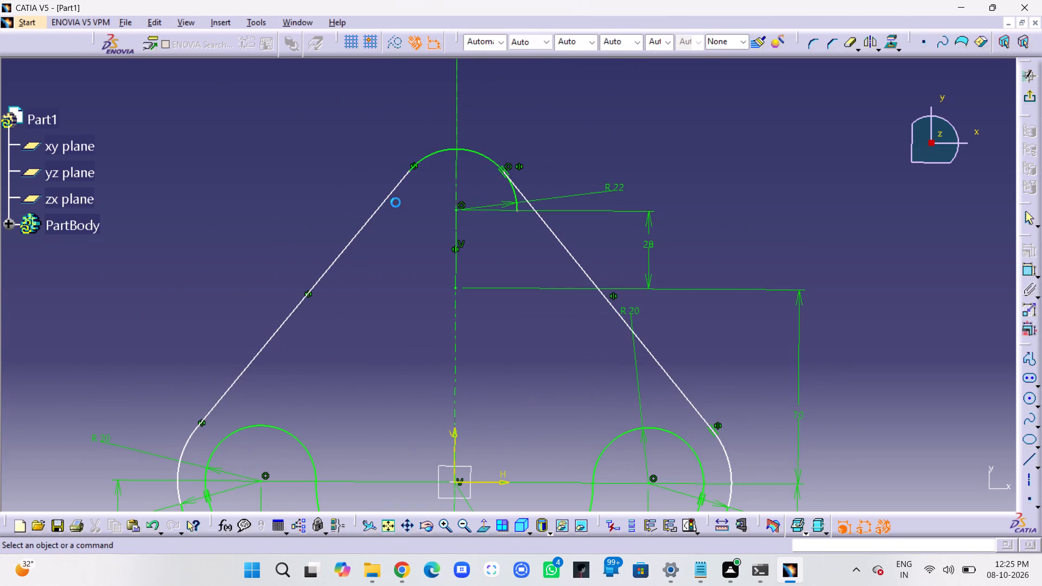
pyautogui.click(847, 42)
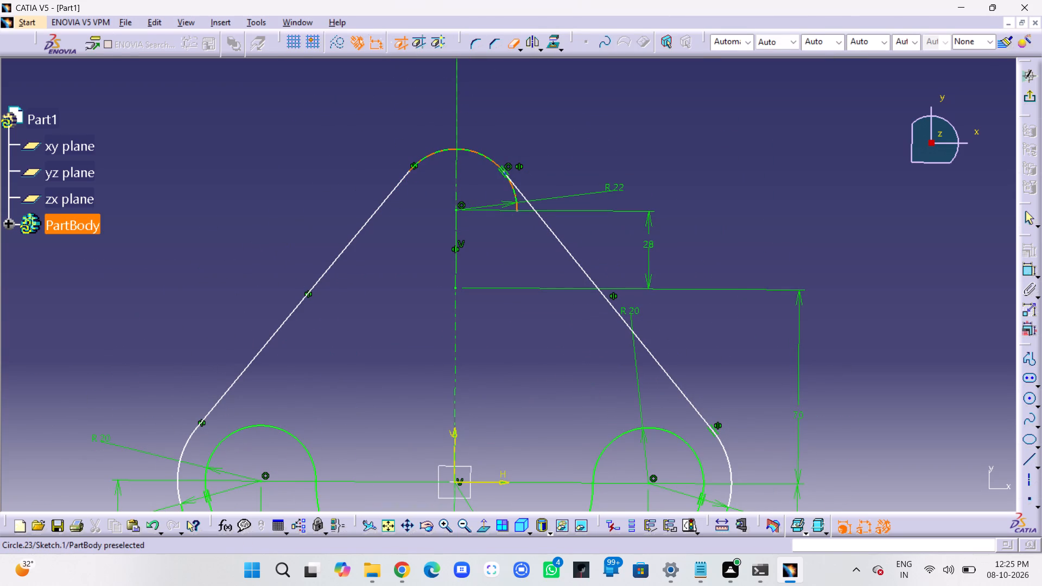
pyautogui.click(513, 194)
# Add an angle constraint between the right-hand slanted line and the sketch's vertical axis line.
pyautogui.moveTo(681, 137); pyautogui.dragTo(692, 272, button='middle')
pyautogui.rightClick(681, 137)
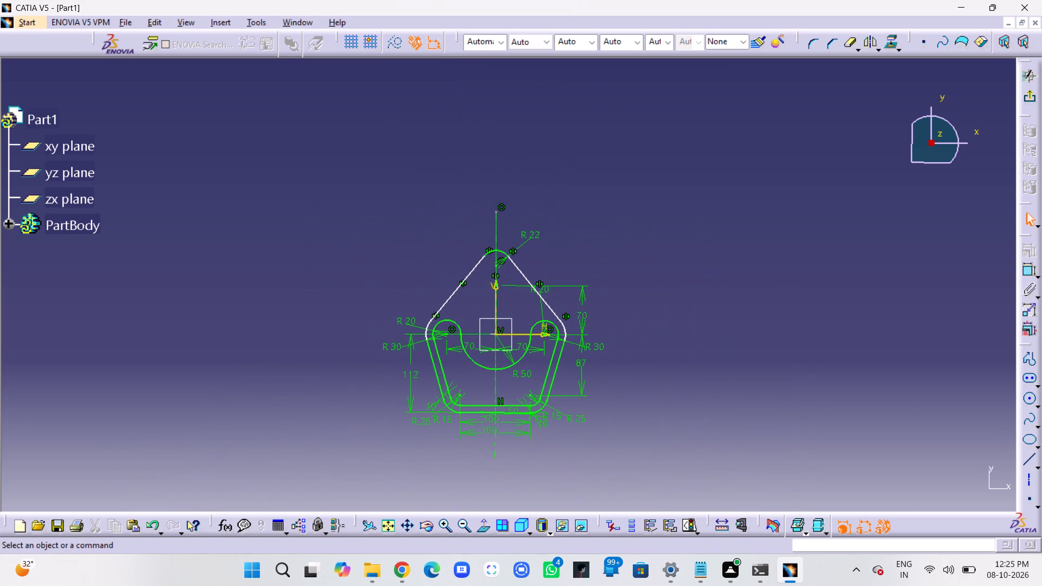
pyautogui.moveTo(692, 276); pyautogui.dragTo(690, 201, button='middle')
pyautogui.rightClick(692, 276)
pyautogui.moveTo(716, 273); pyautogui.dragTo(702, 190, button='middle')
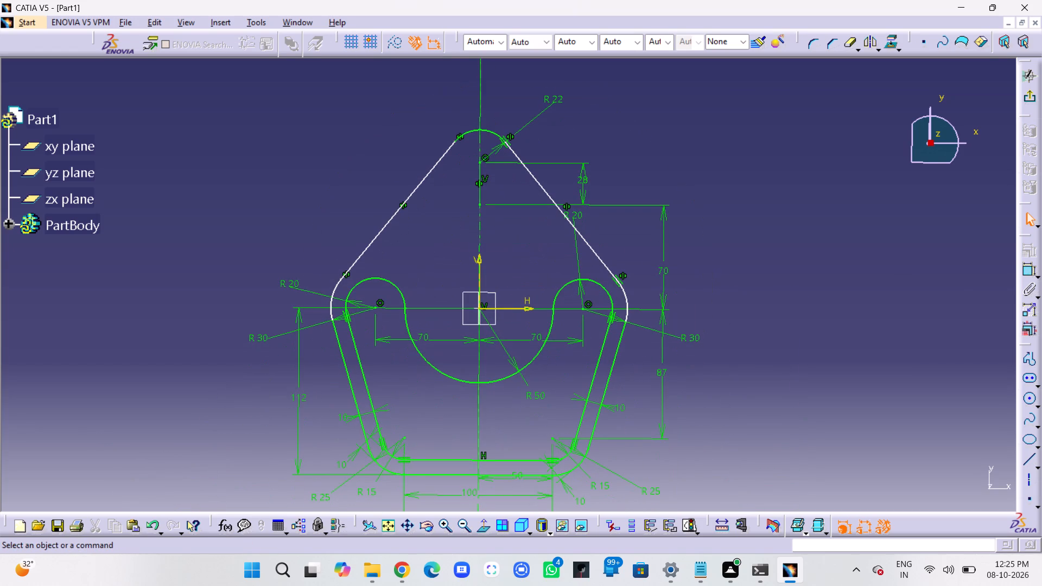
pyautogui.click(1031, 265)
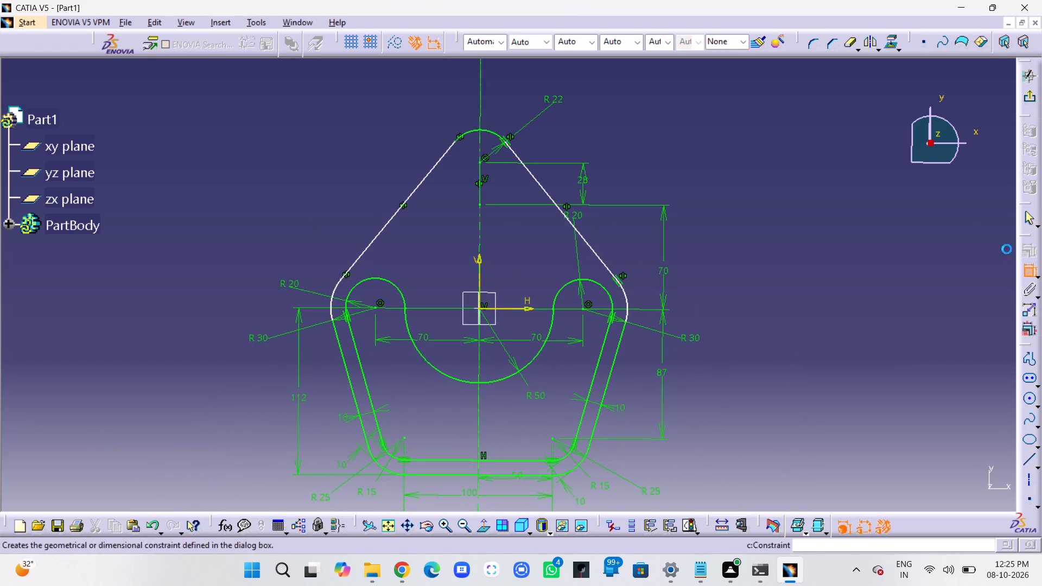
pyautogui.click(570, 219)
pyautogui.click(479, 284)
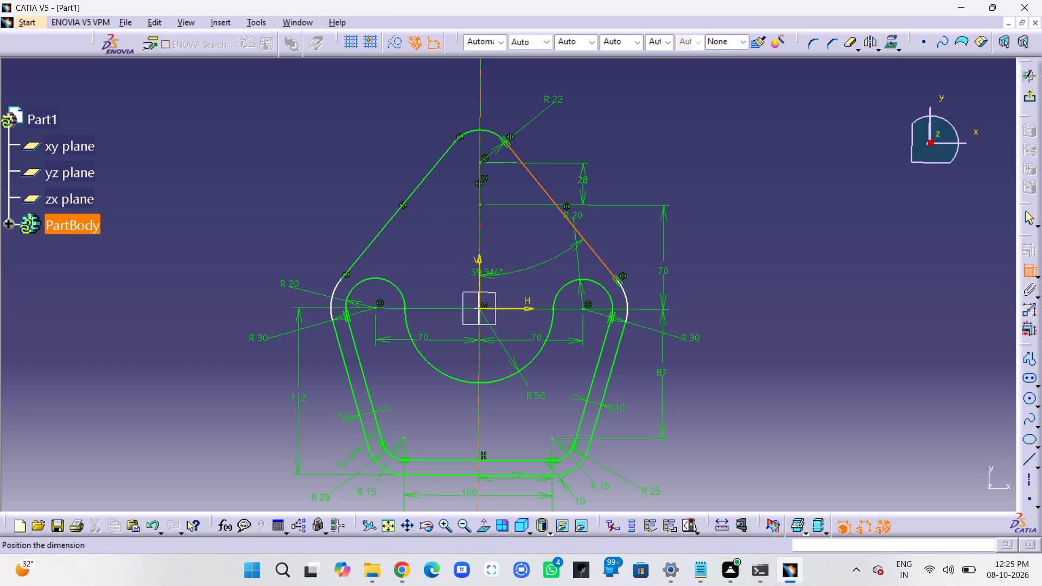
pyautogui.click(520, 251)
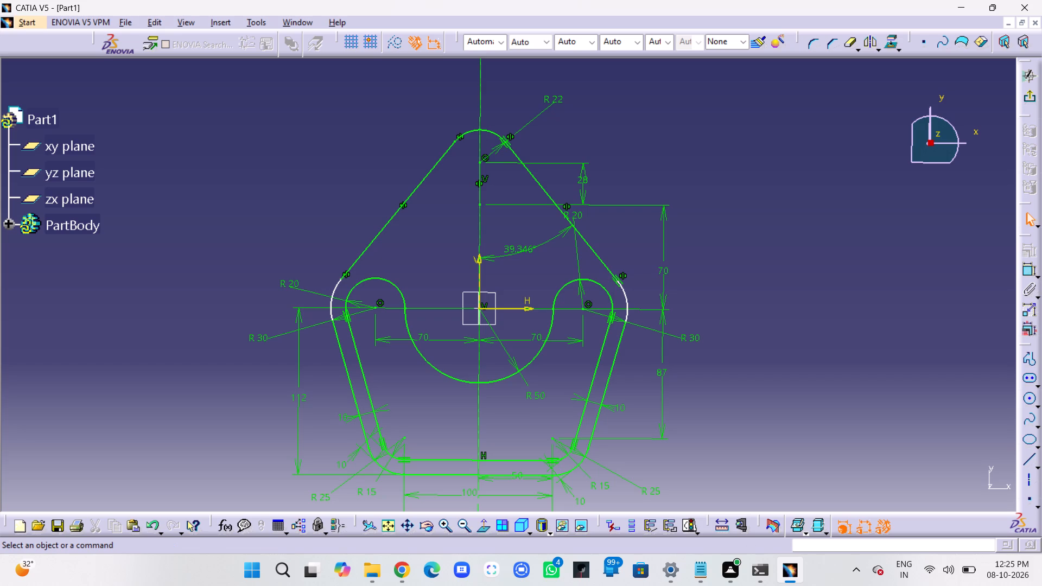
# Dimension the distance between the outer R 30 arc and the inner R 20 arc on both sides of the profile.
pyautogui.click(1025, 269)
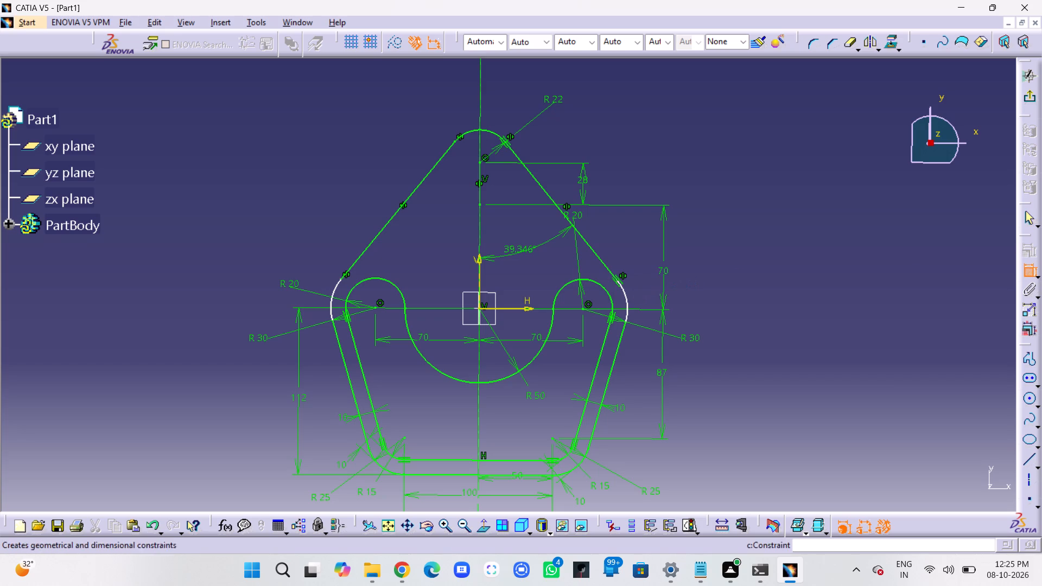
pyautogui.click(627, 299)
pyautogui.click(612, 302)
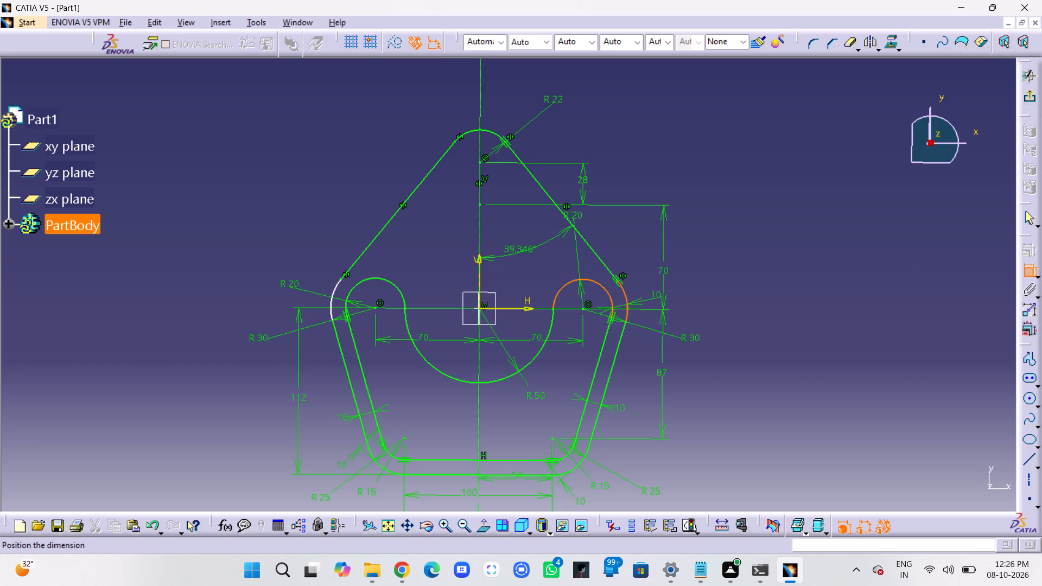
pyautogui.click(704, 284)
pyautogui.click(1028, 270)
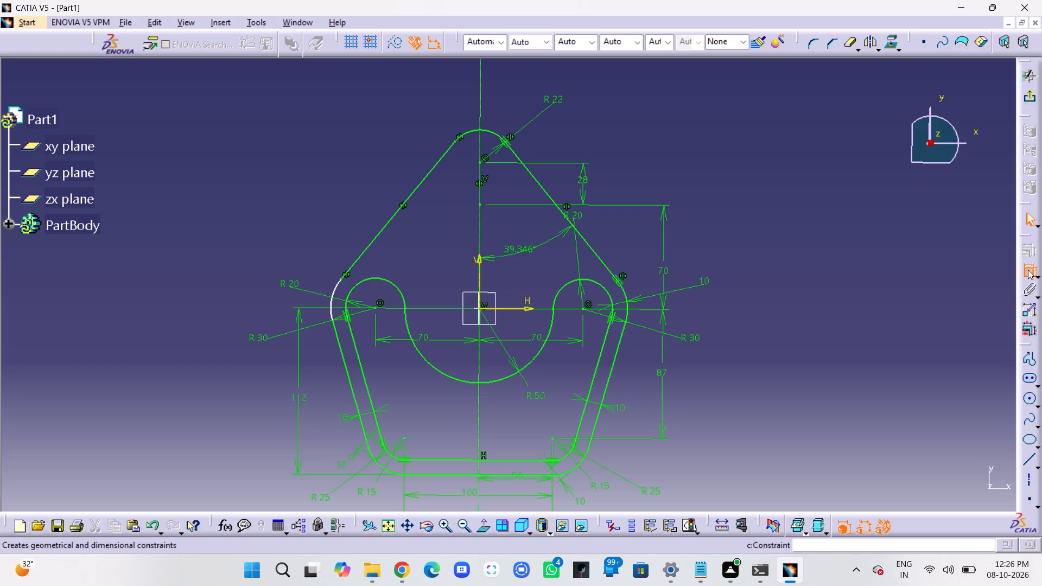
pyautogui.click(350, 296)
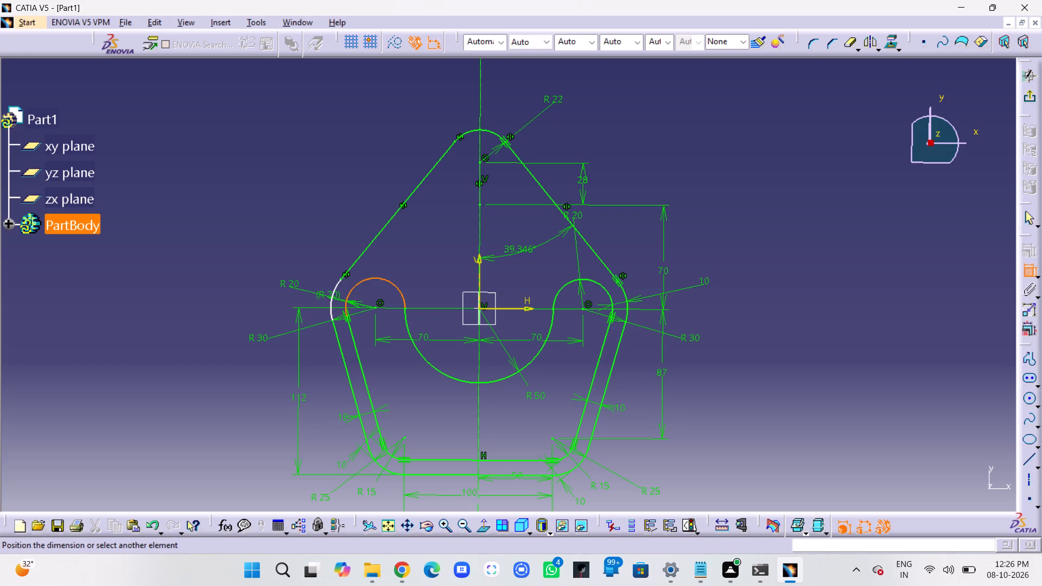
pyautogui.click(335, 302)
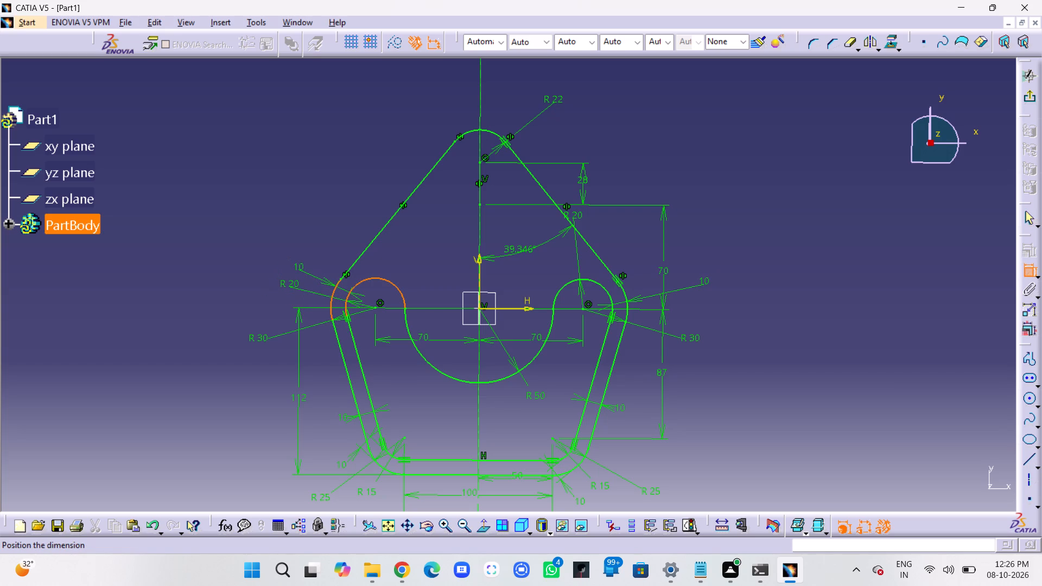
pyautogui.click(299, 269)
pyautogui.click(298, 214)
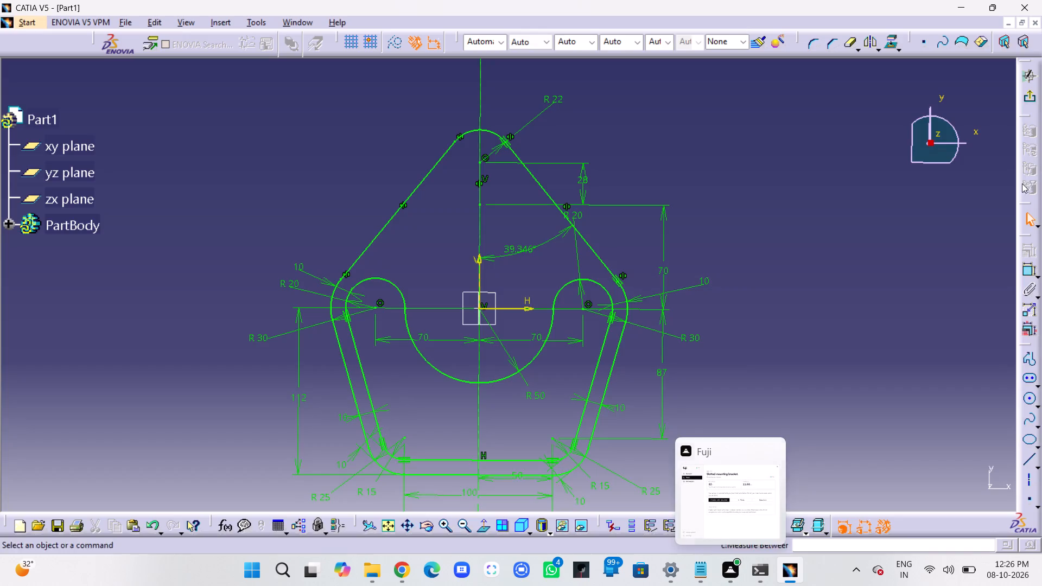
# Exit the sketch and create a 20 mm Pad from it in the reversed direction.
pyautogui.click(1031, 99)
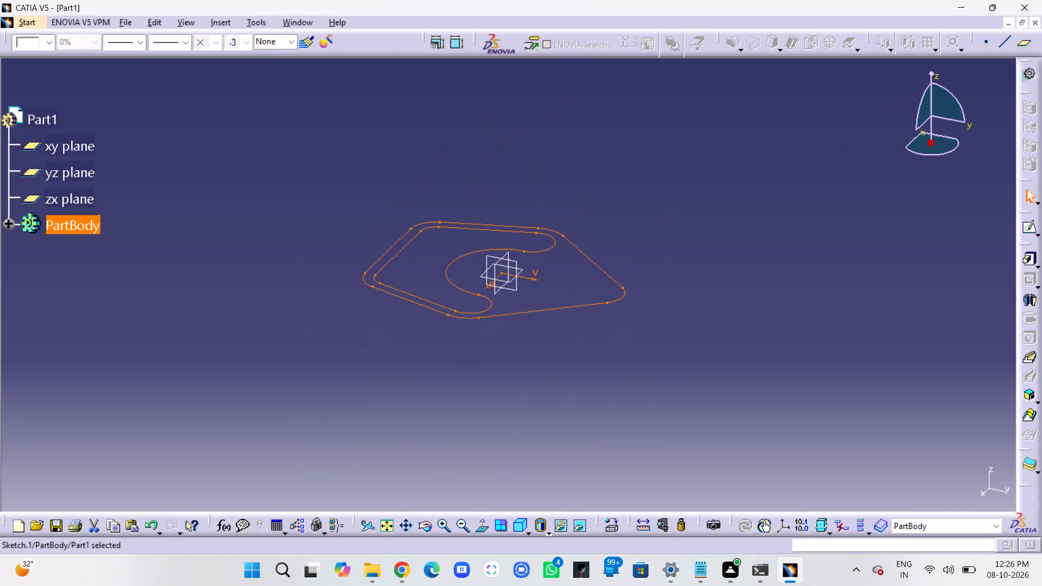
pyautogui.click(1033, 261)
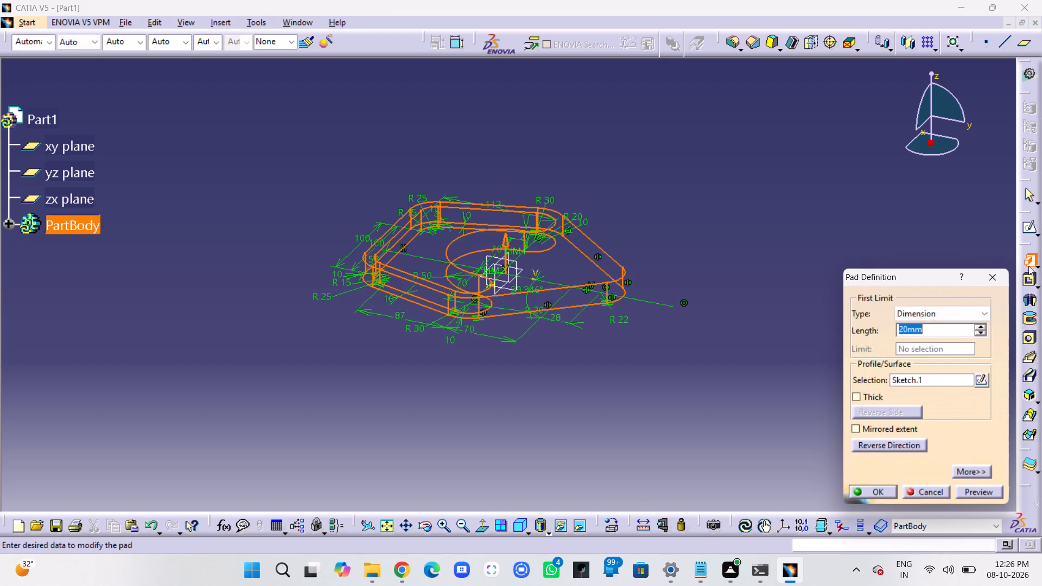
pyautogui.click(864, 444)
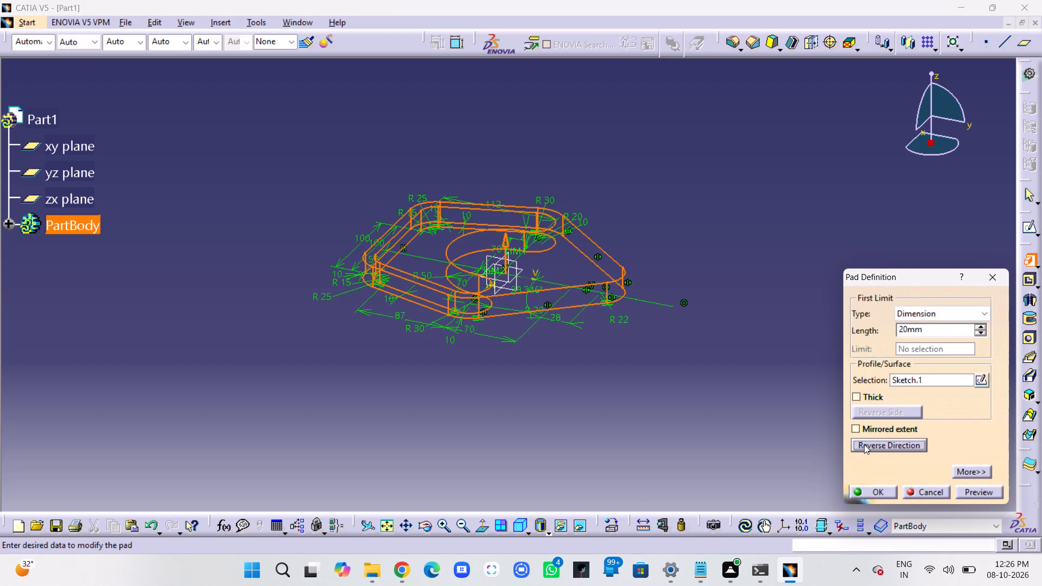
pyautogui.click(965, 490)
pyautogui.click(888, 492)
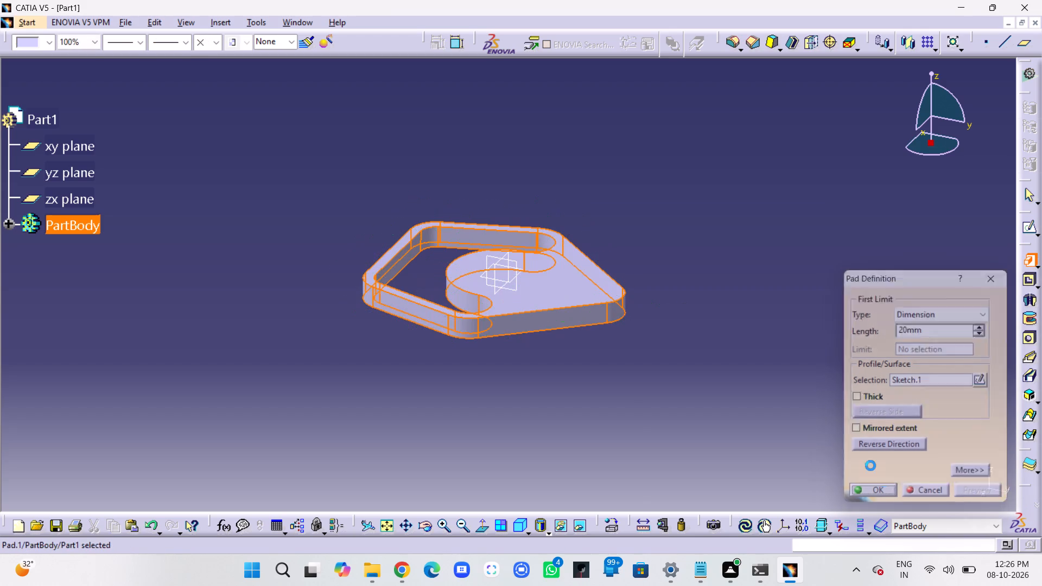
pyautogui.click(778, 356)
# On the pad's top face, sketch a vertical elongated hole along the V axis below the rounded tip, radius about 13 mm, centres about 38 mm apart.
pyautogui.click(564, 291)
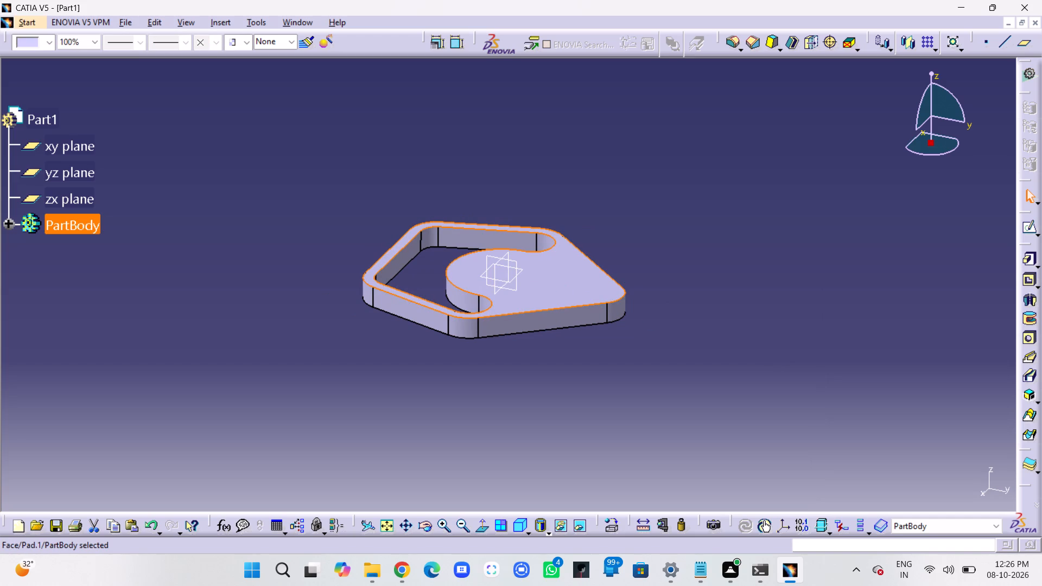
pyautogui.click(1026, 230)
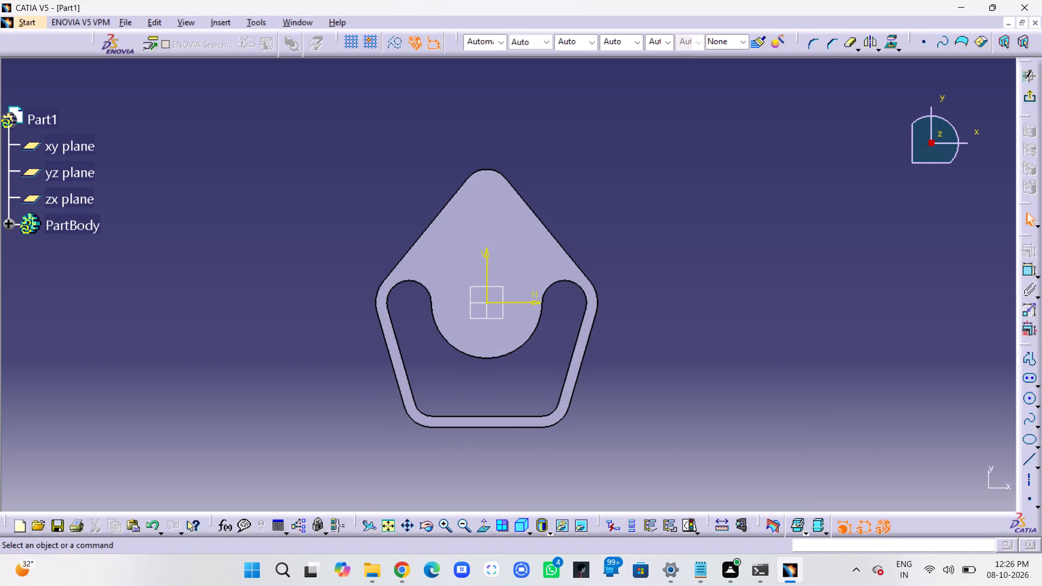
pyautogui.moveTo(738, 270); pyautogui.dragTo(833, 217, button='middle')
pyautogui.rightClick(833, 272)
pyautogui.moveTo(857, 249); pyautogui.dragTo(804, 224, button='middle')
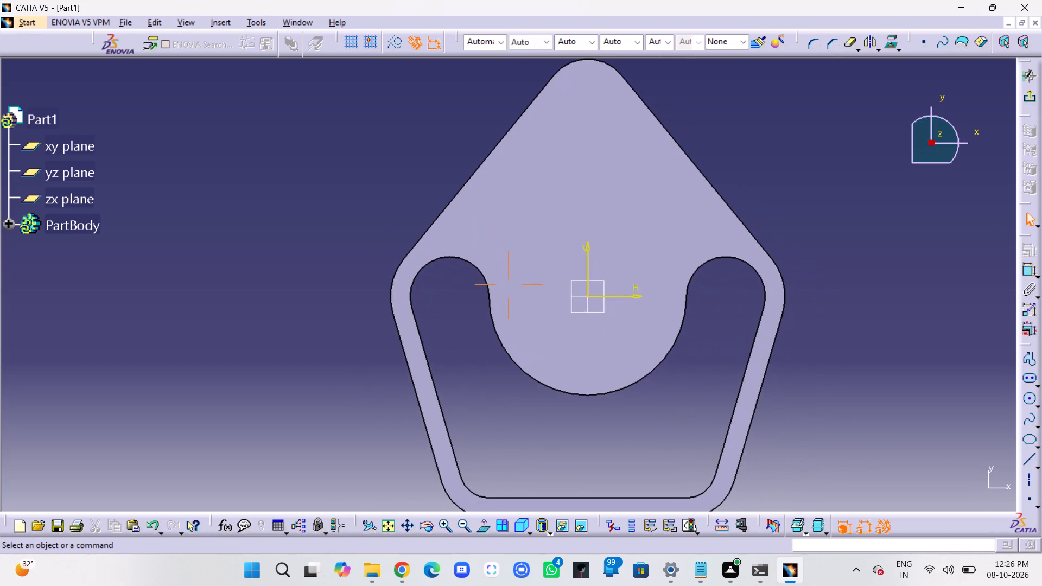
pyautogui.moveTo(804, 224); pyautogui.dragTo(810, 238, button='middle')
pyautogui.rightClick(803, 224)
pyautogui.moveTo(810, 234); pyautogui.dragTo(753, 227, button='middle')
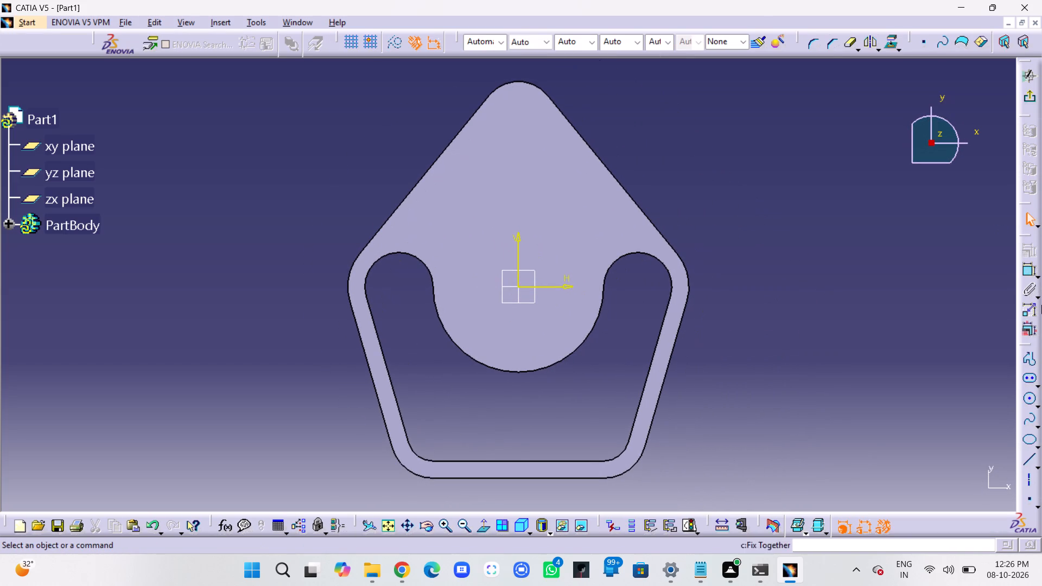
pyautogui.click(1031, 377)
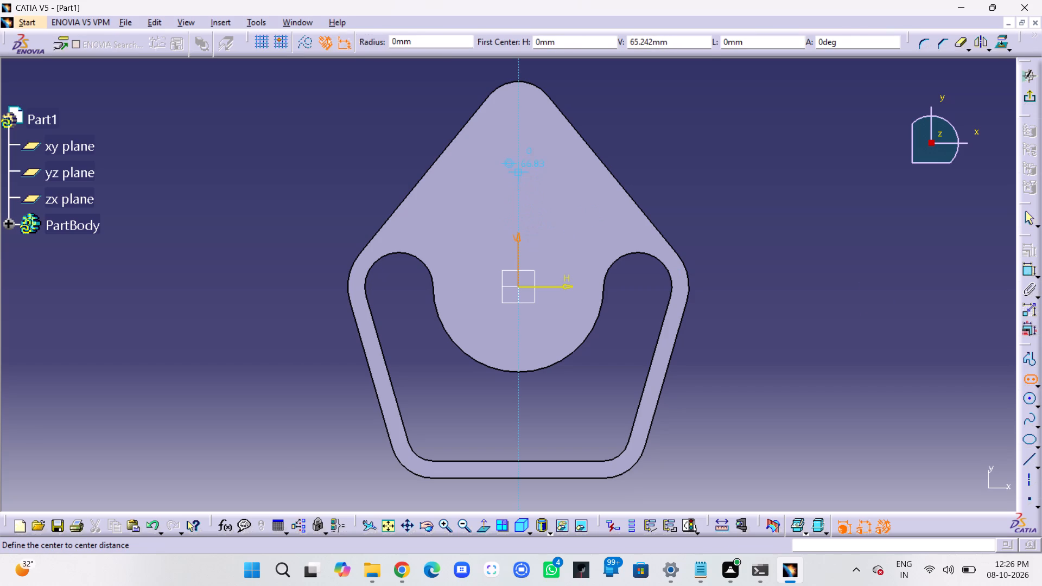
pyautogui.click(516, 173)
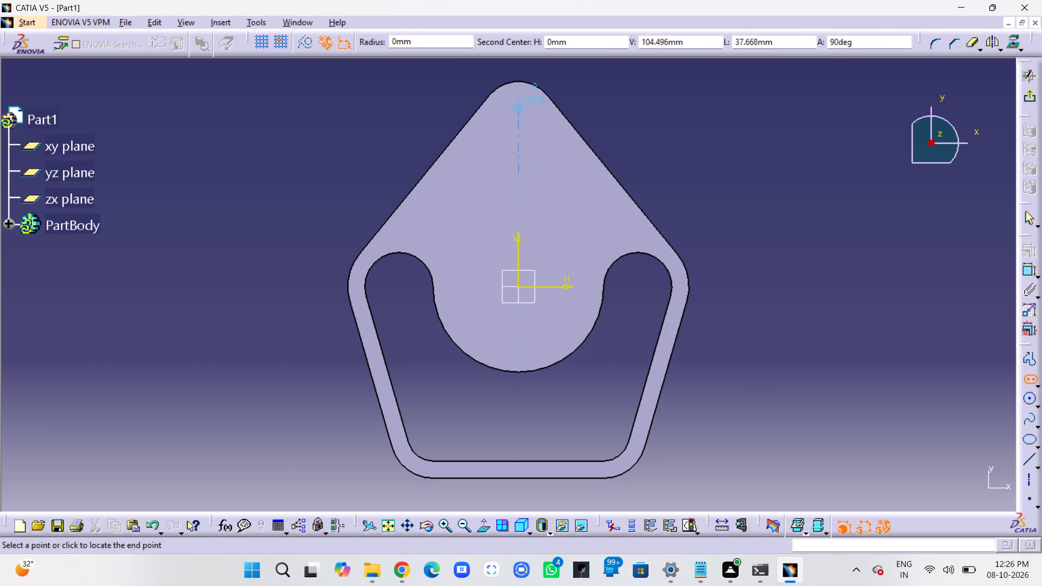
pyautogui.click(517, 107)
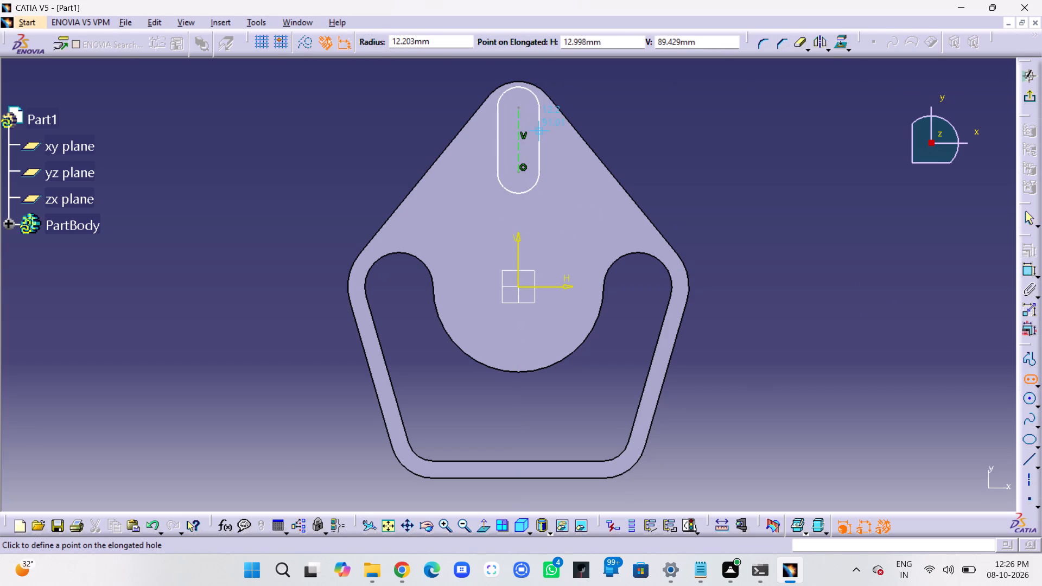
pyautogui.click(541, 133)
pyautogui.moveTo(715, 153); pyautogui.dragTo(689, 272, button='middle')
pyautogui.click(615, 240)
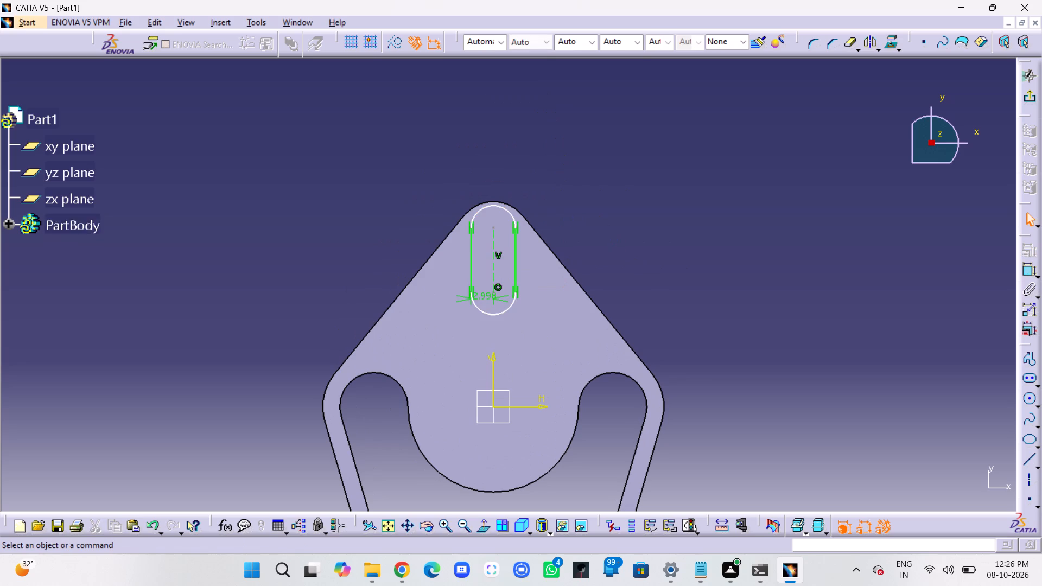
# Replace the elongated hole's automatic offset dimension with a radius constraint on its upper arc, set to 22 mm.
pyautogui.click(503, 209)
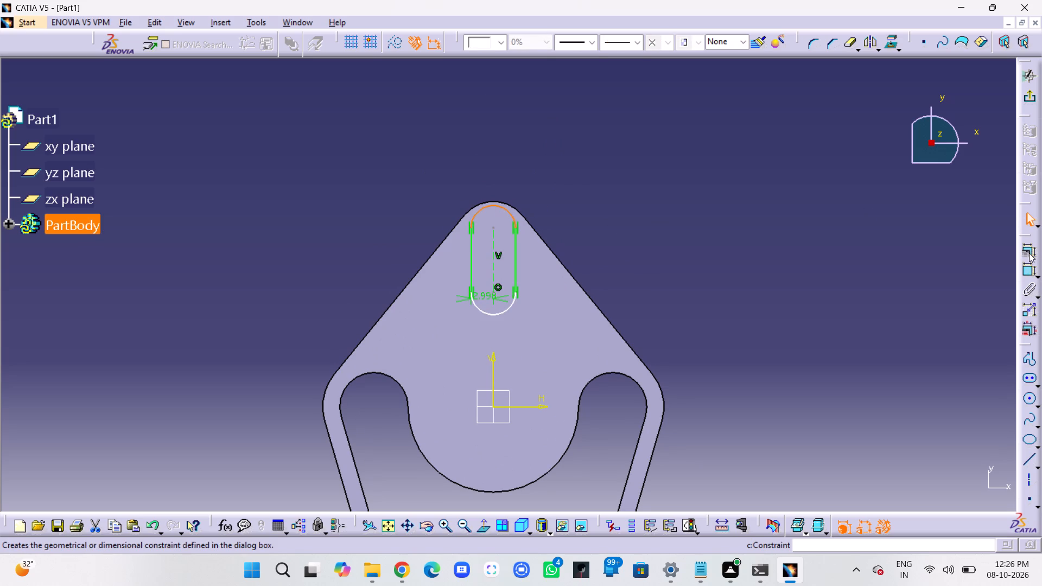
pyautogui.click(1025, 267)
pyautogui.click(652, 191)
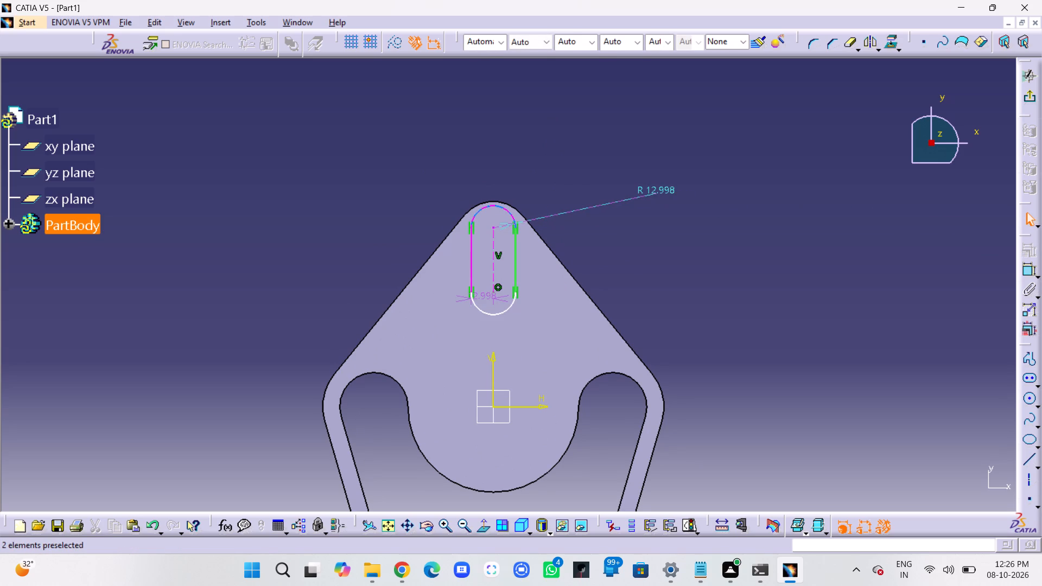
pyautogui.click(479, 294)
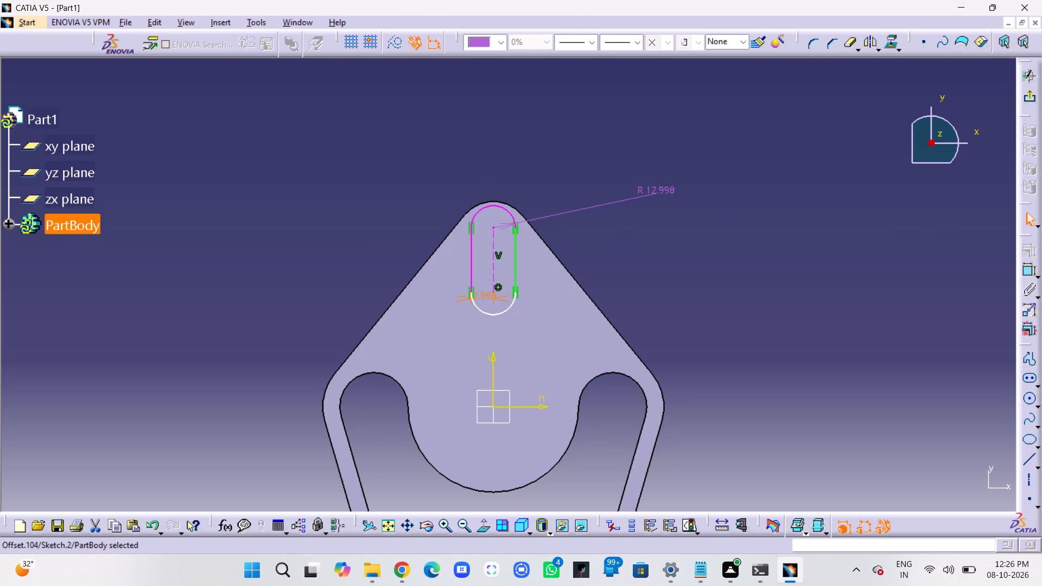
pyautogui.press('Delete')
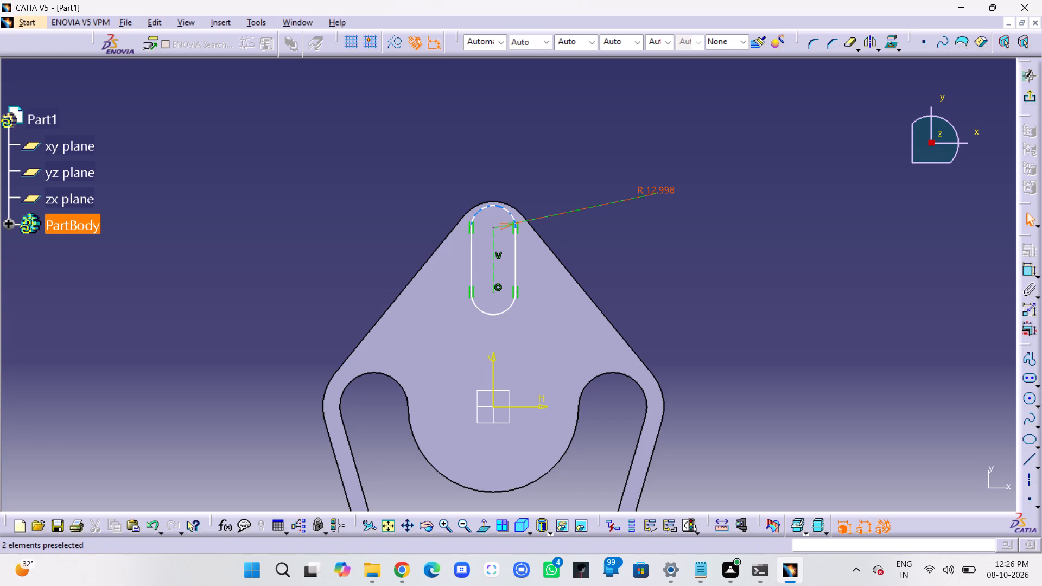
pyautogui.doubleClick(663, 190)
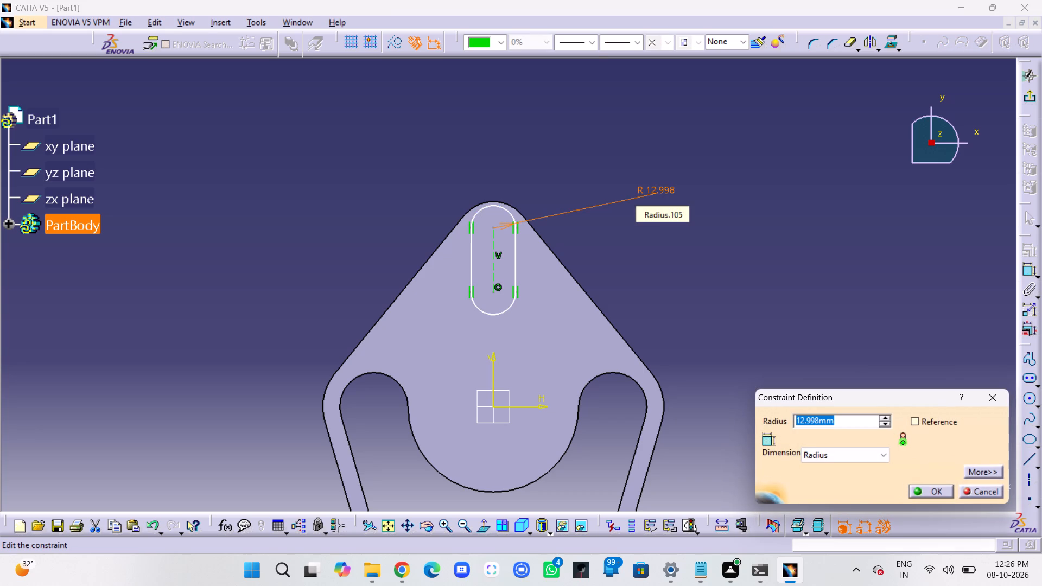
pyautogui.write('22')
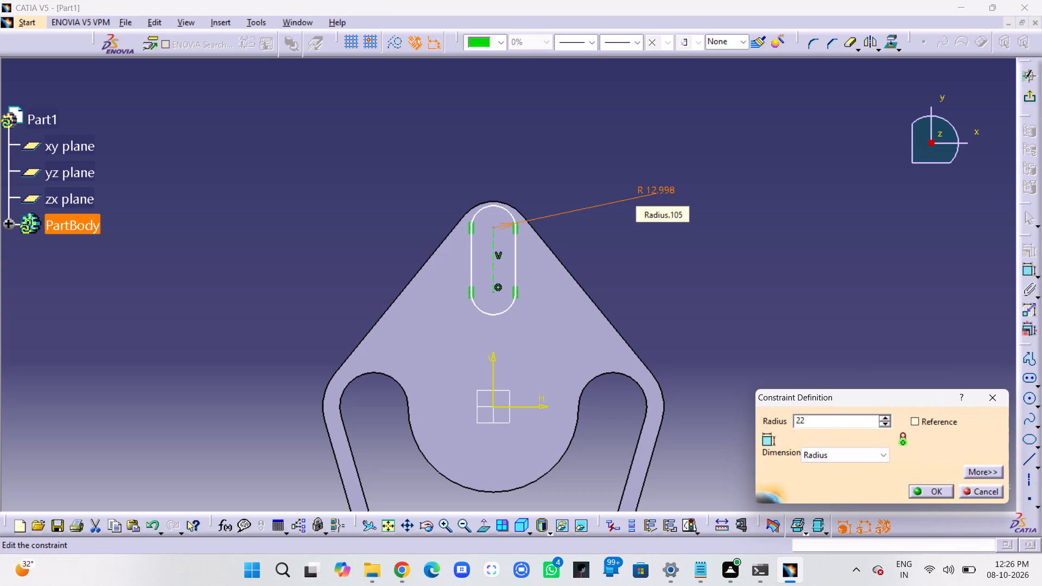
pyautogui.press('Return')
pyautogui.click(706, 197)
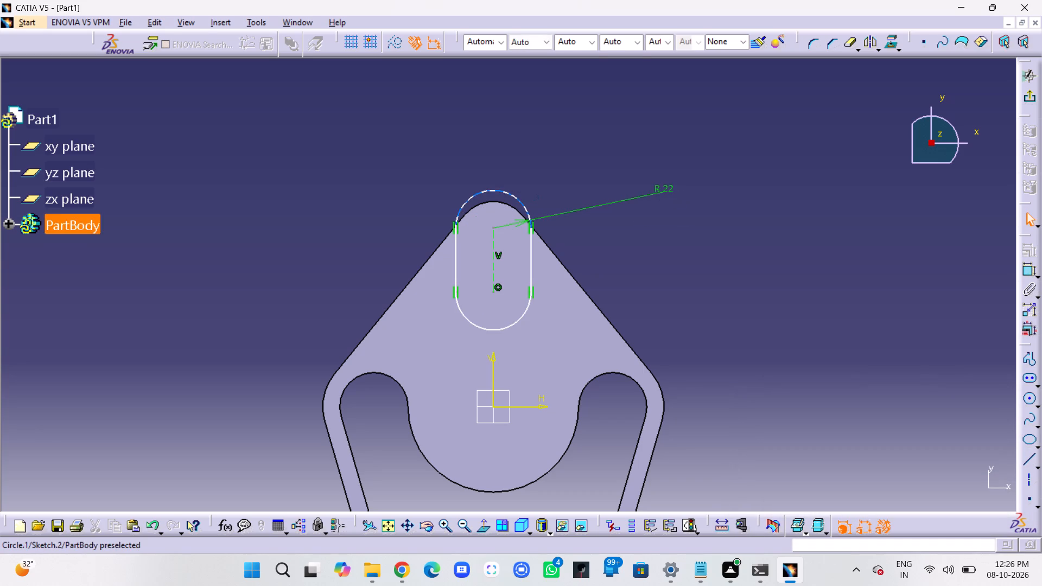
# Constrain the elongated hole's upper arc to be concentric with the pad's rounded tip edge.
pyautogui.click(513, 198)
pyautogui.keyDown('ctrl'); pyautogui.click(499, 205); pyautogui.keyUp('ctrl')
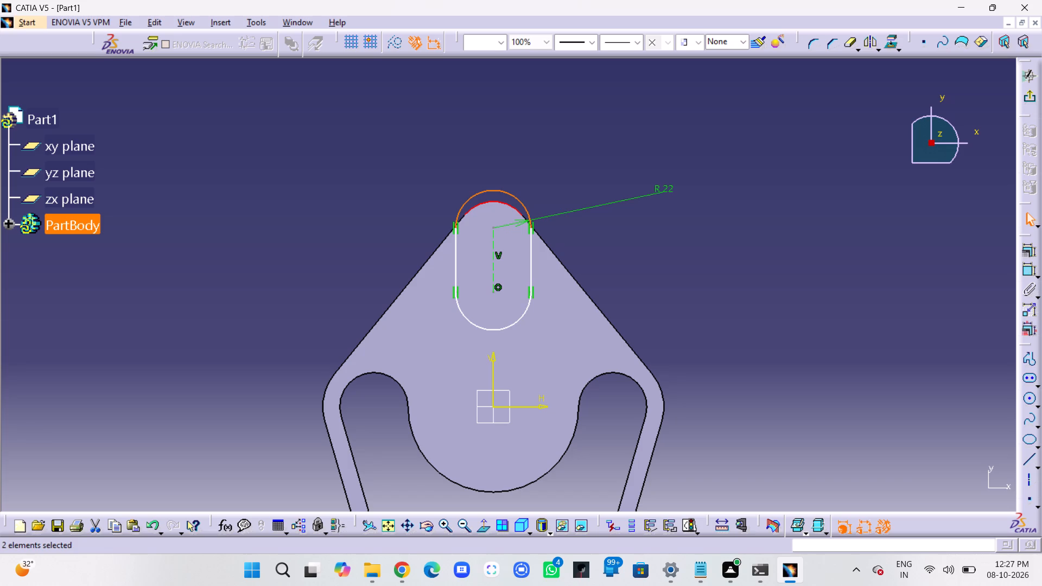
pyautogui.click(1030, 256)
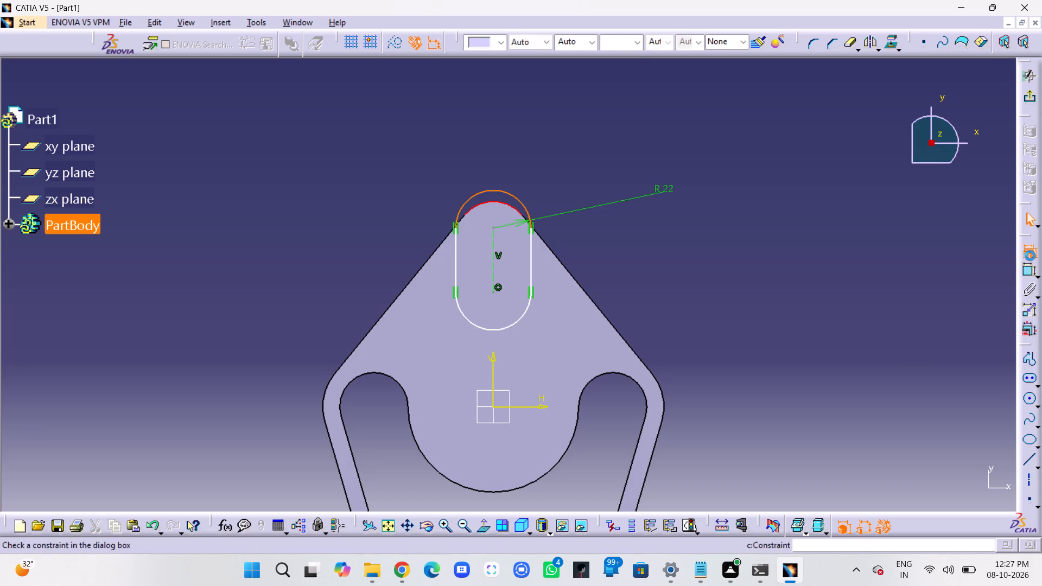
pyautogui.click(942, 362)
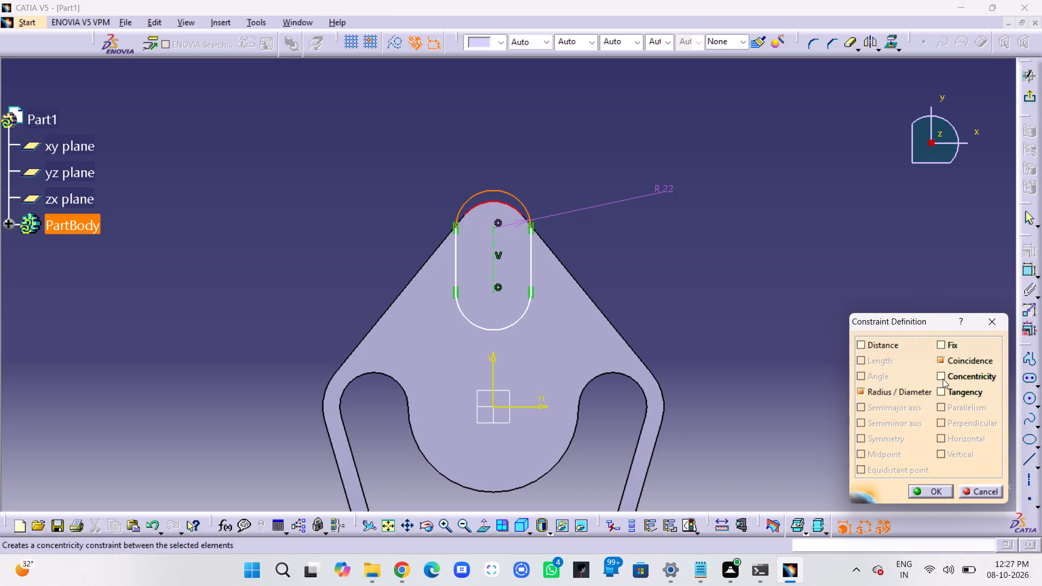
pyautogui.click(943, 359)
pyautogui.click(942, 380)
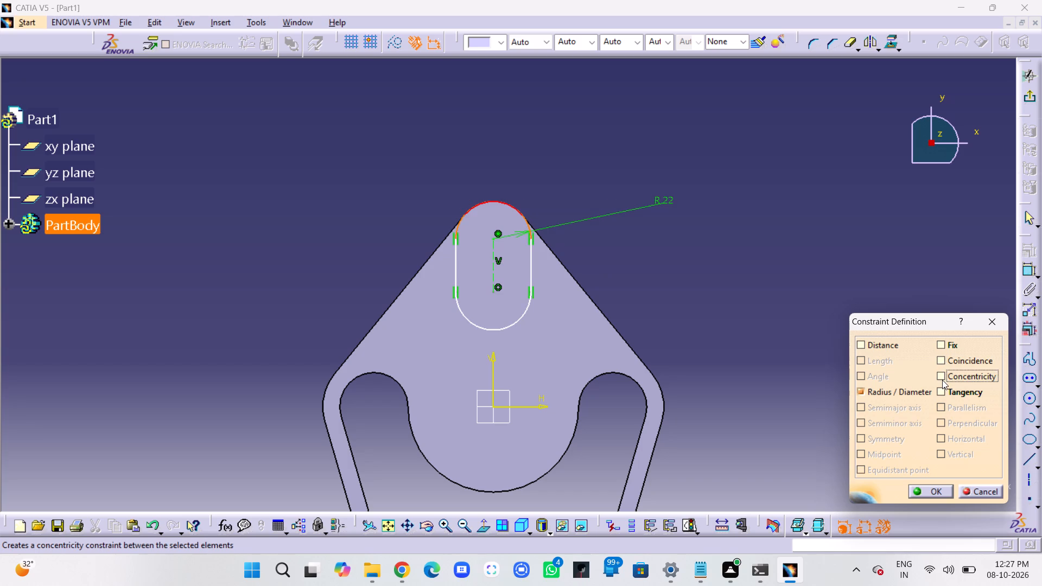
pyautogui.click(937, 488)
pyautogui.click(859, 360)
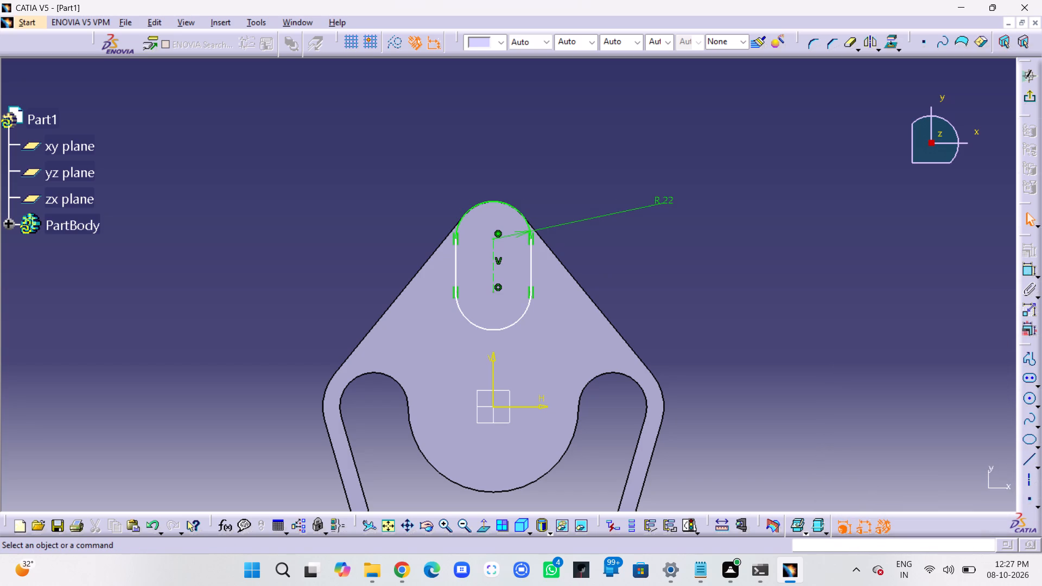
# Dimension the distance between the elongated hole's two arc centres and set it to 28 mm.
pyautogui.click(1028, 276)
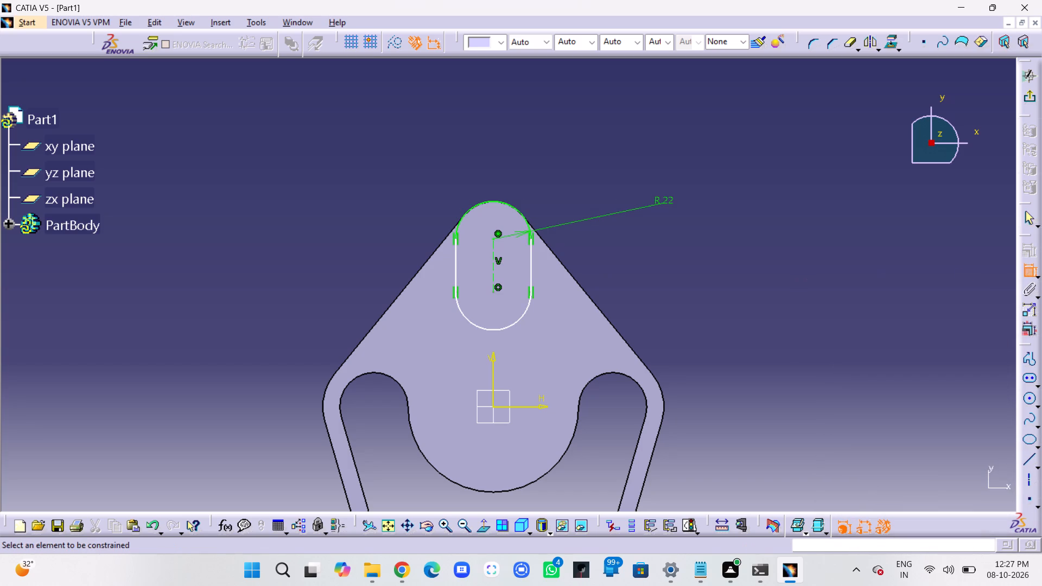
pyautogui.click(496, 269)
pyautogui.click(592, 269)
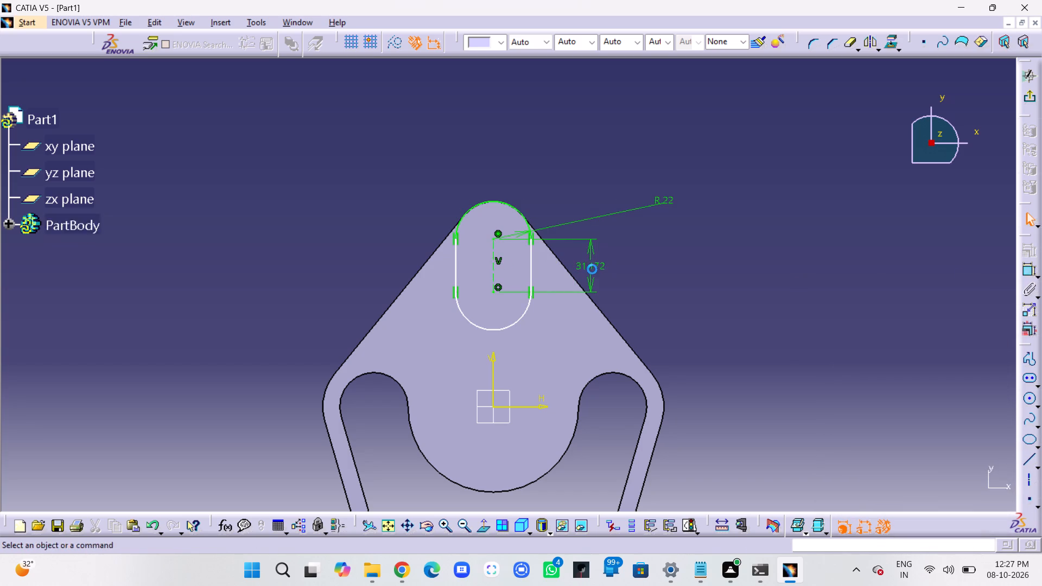
pyautogui.doubleClick(600, 267)
pyautogui.write('28')
pyautogui.press('Return')
pyautogui.click(685, 257)
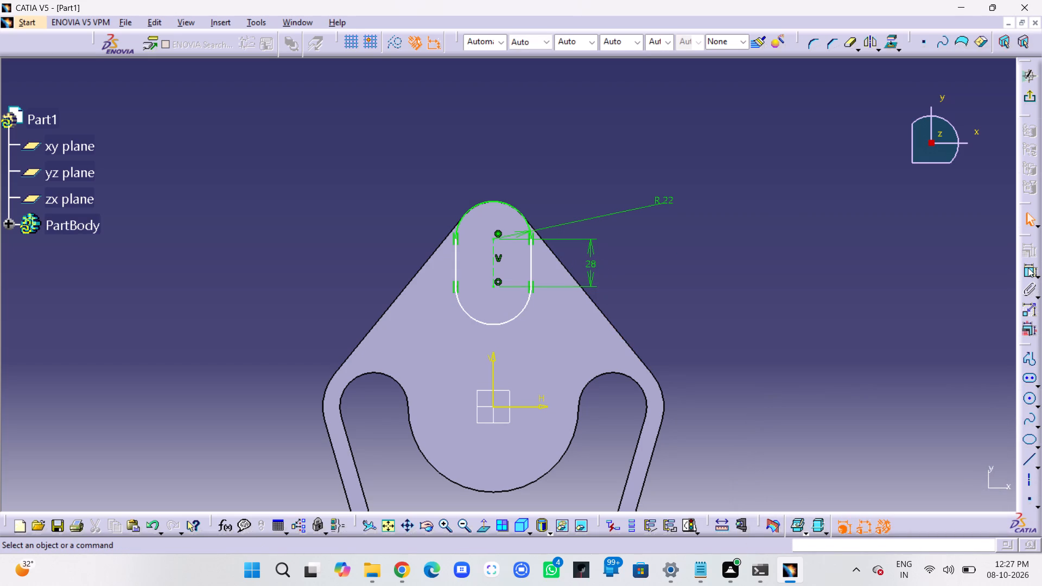
# Draw a smaller elongated hole on the same two centres, radius about 8.5 mm, and delete its automatic radius dimension.
pyautogui.click(1031, 378)
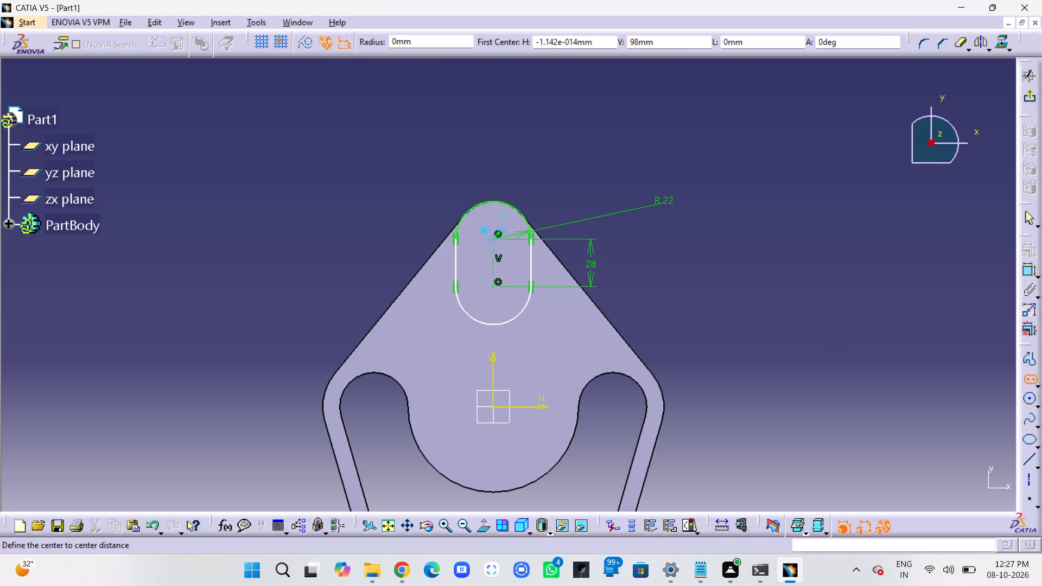
pyautogui.click(495, 239)
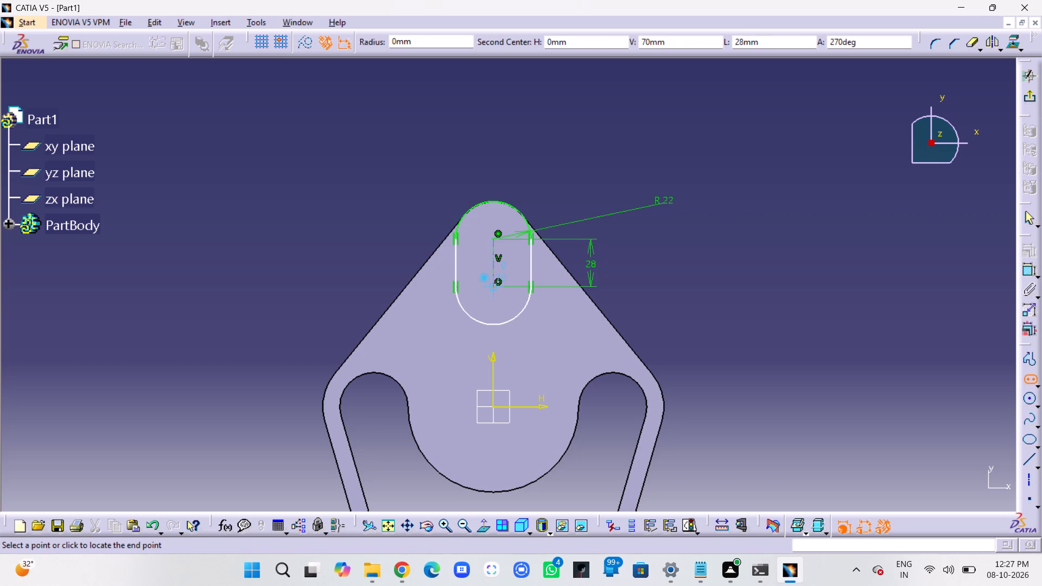
pyautogui.click(493, 289)
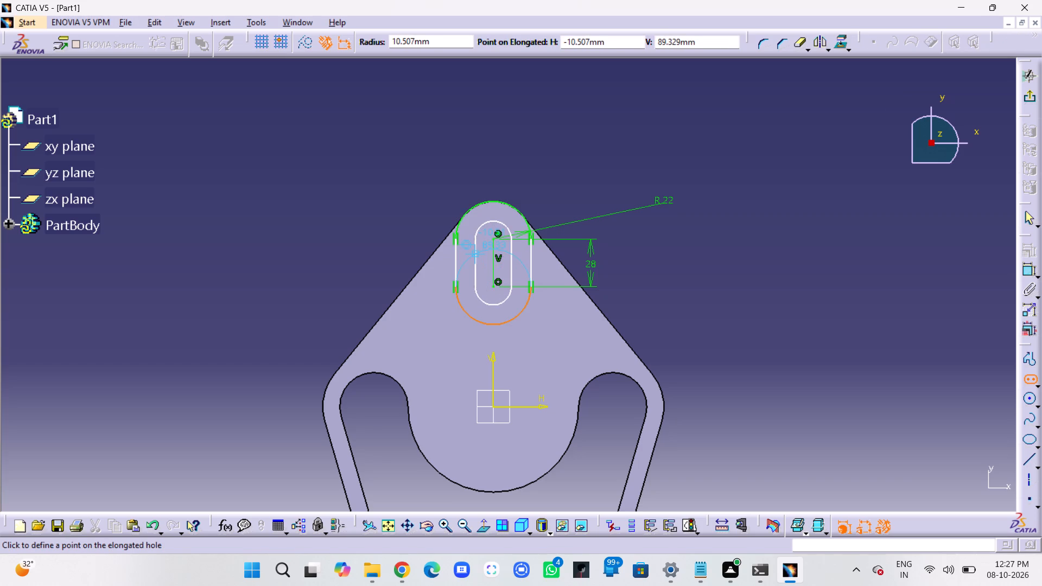
pyautogui.click(479, 259)
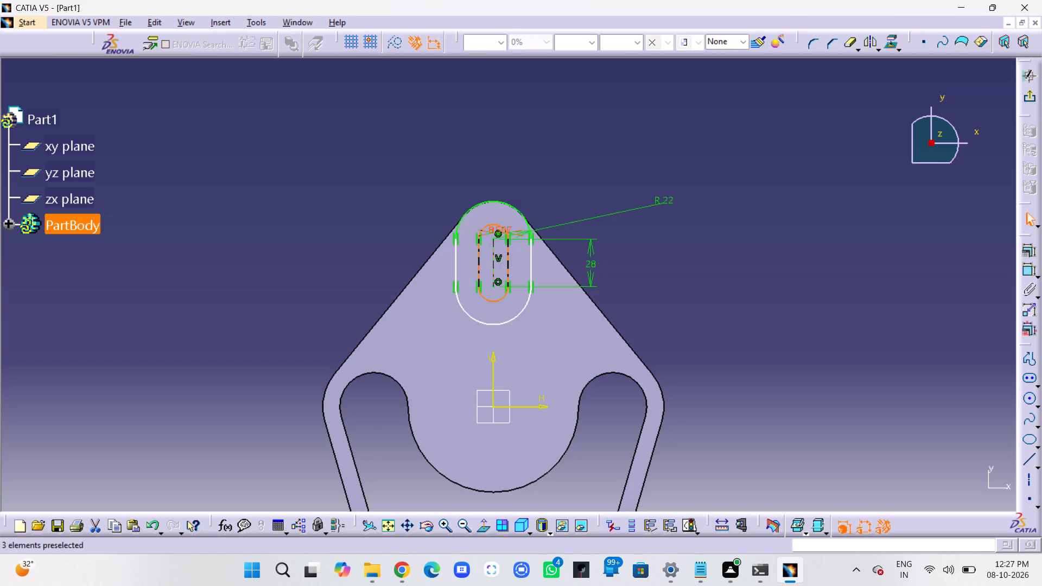
pyautogui.click(495, 233)
pyautogui.press('Delete')
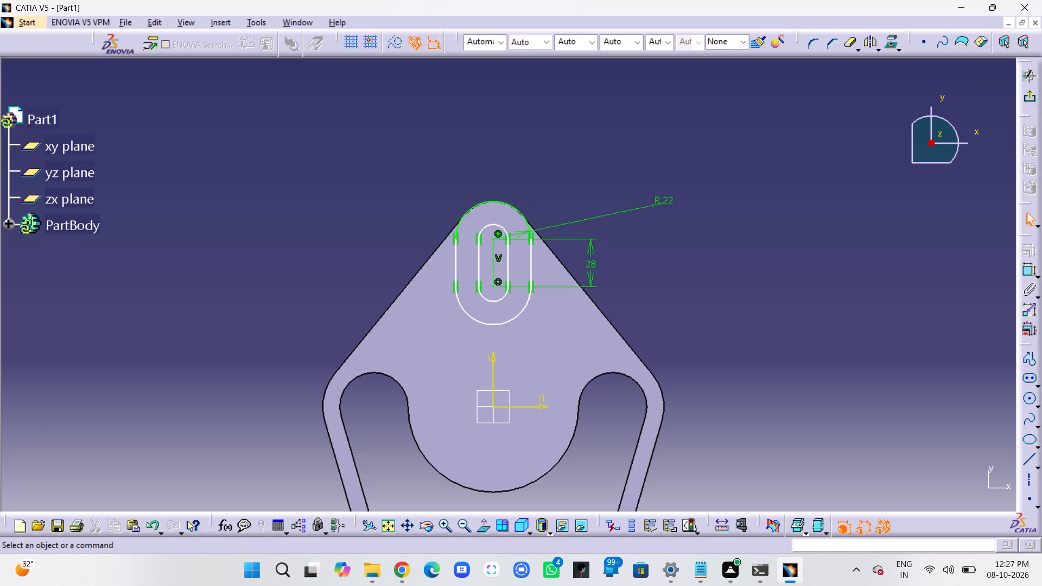
# Add a radius constraint to the inner elongated hole's upper arc and set it to 11 mm.
pyautogui.click(1029, 270)
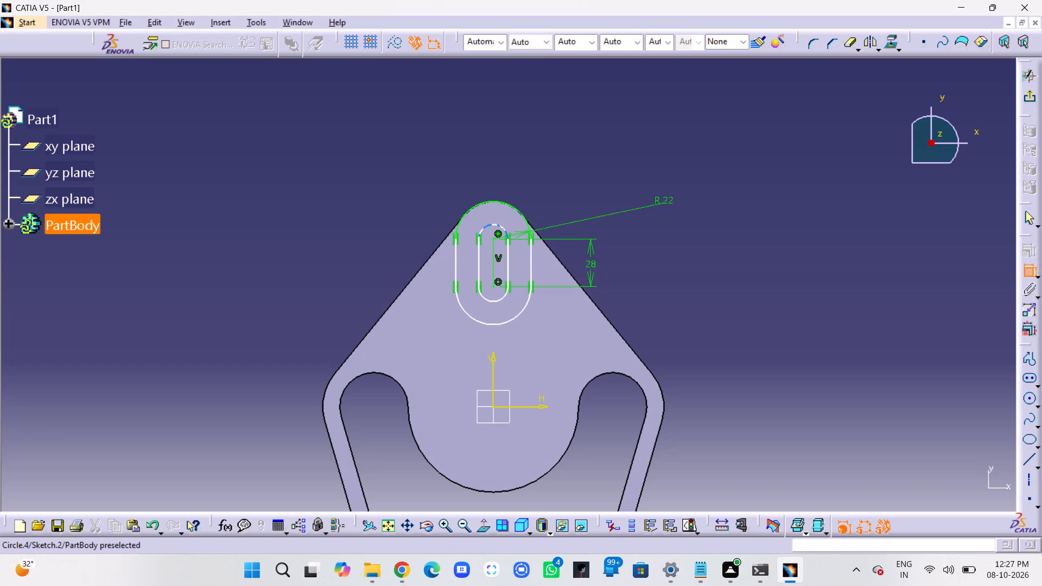
pyautogui.click(488, 227)
pyautogui.click(438, 190)
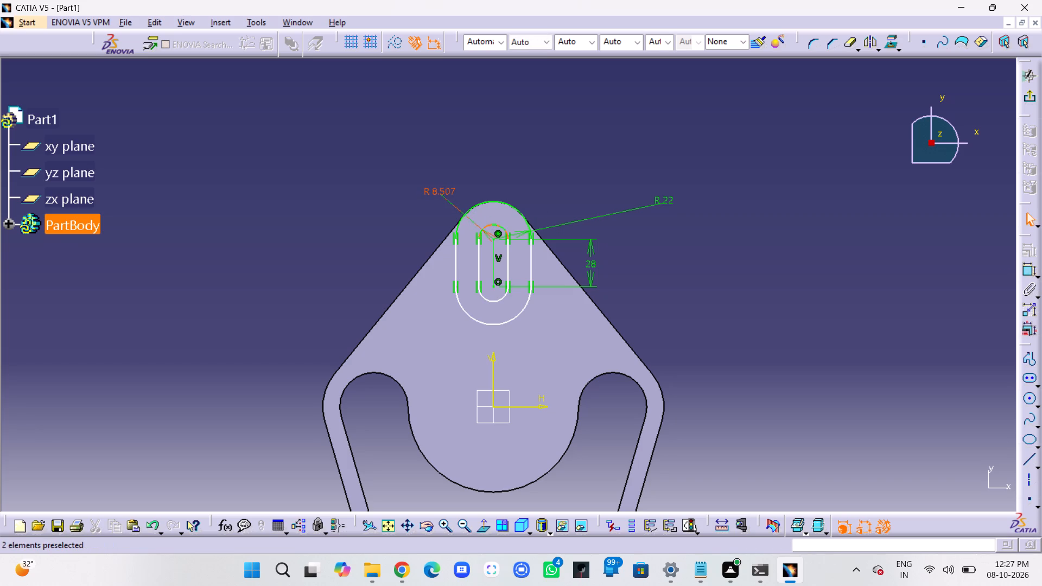
pyautogui.doubleClick(448, 188)
pyautogui.write('11')
pyautogui.press('Return')
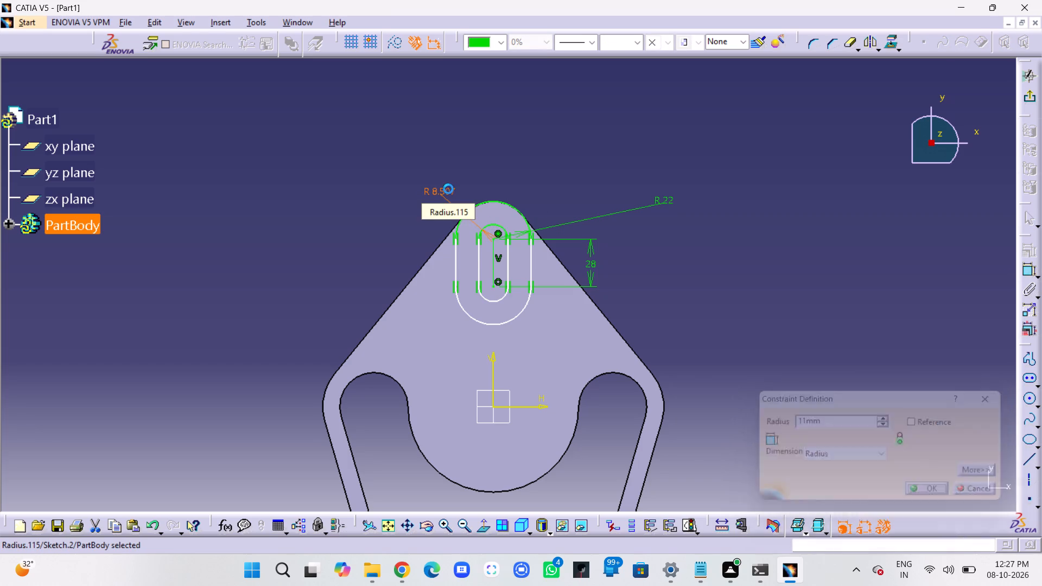
pyautogui.click(590, 163)
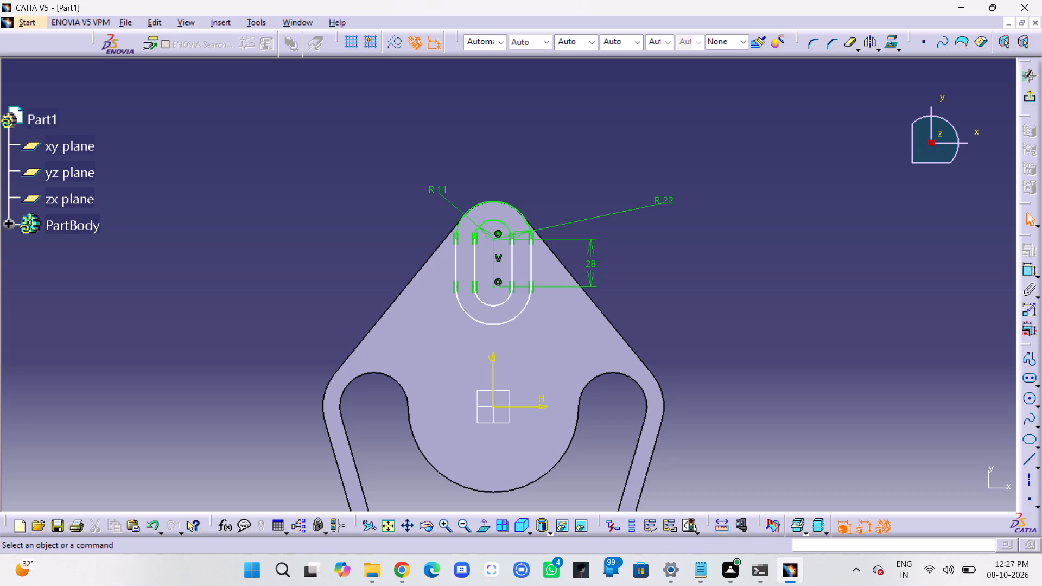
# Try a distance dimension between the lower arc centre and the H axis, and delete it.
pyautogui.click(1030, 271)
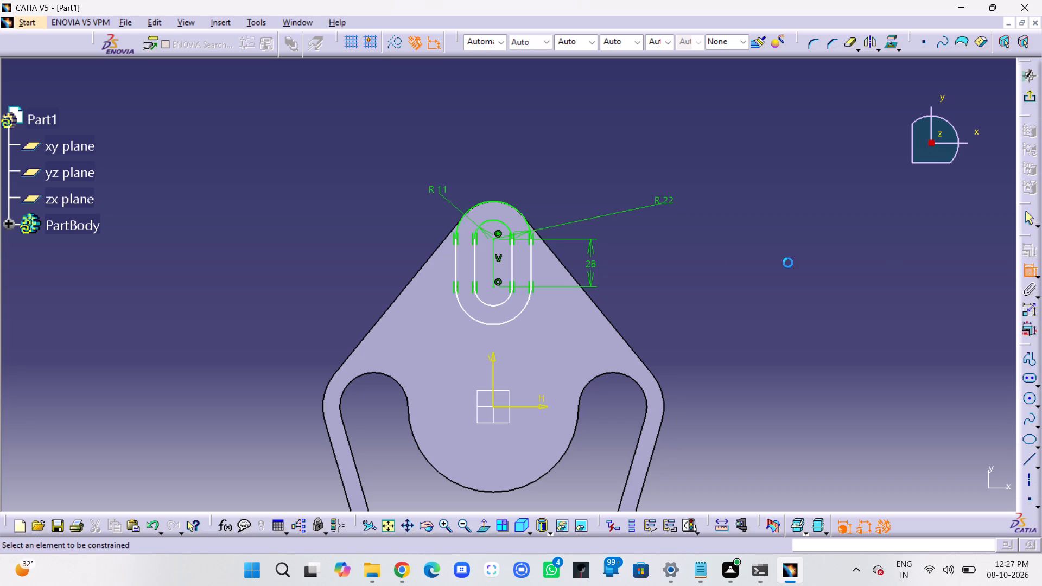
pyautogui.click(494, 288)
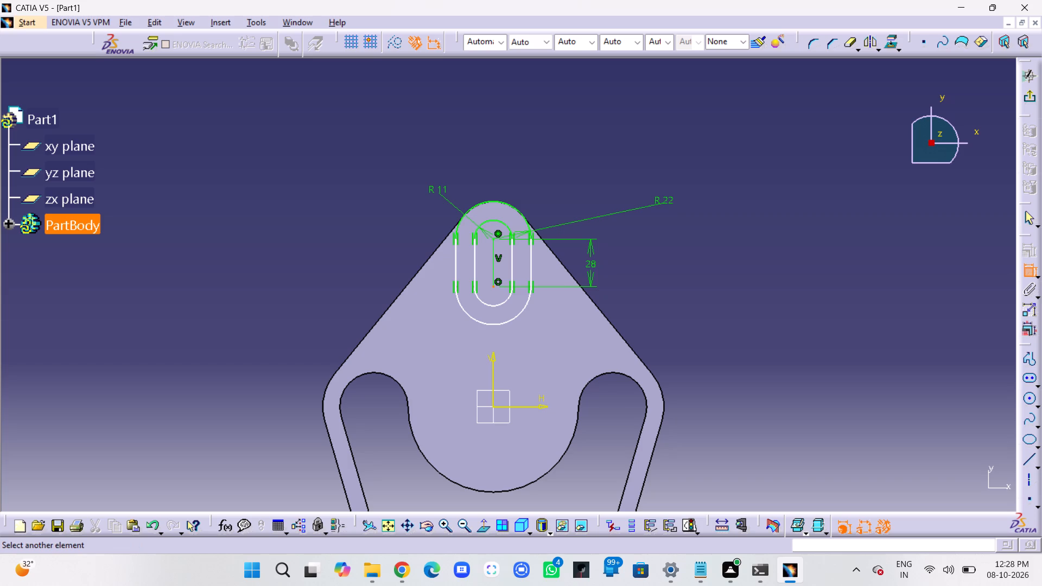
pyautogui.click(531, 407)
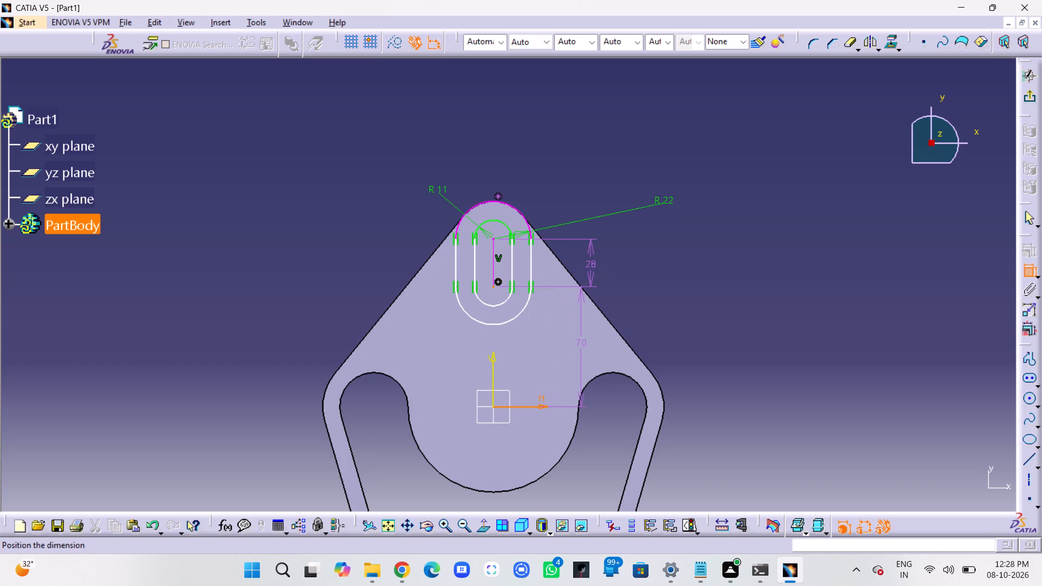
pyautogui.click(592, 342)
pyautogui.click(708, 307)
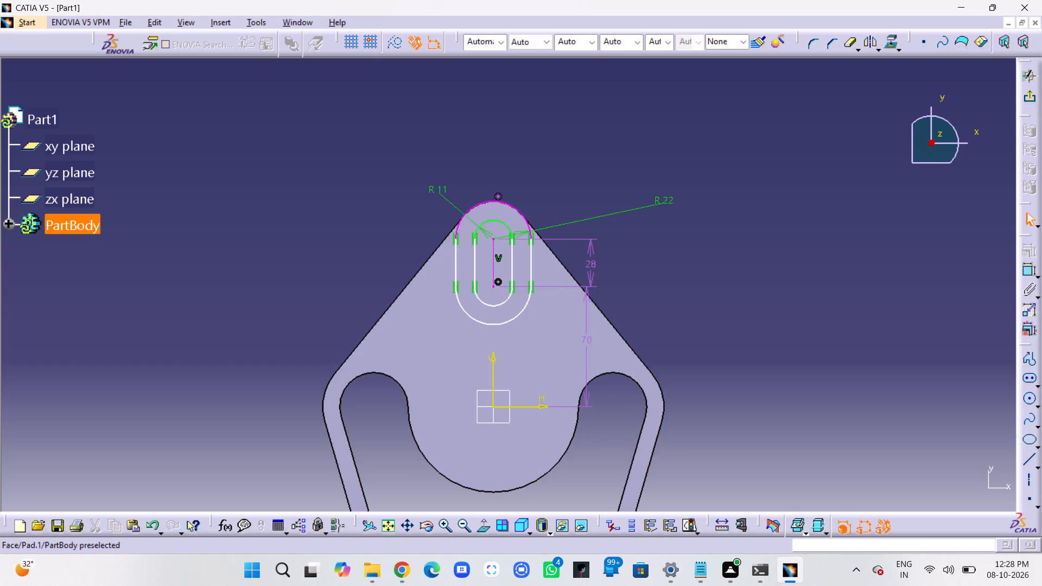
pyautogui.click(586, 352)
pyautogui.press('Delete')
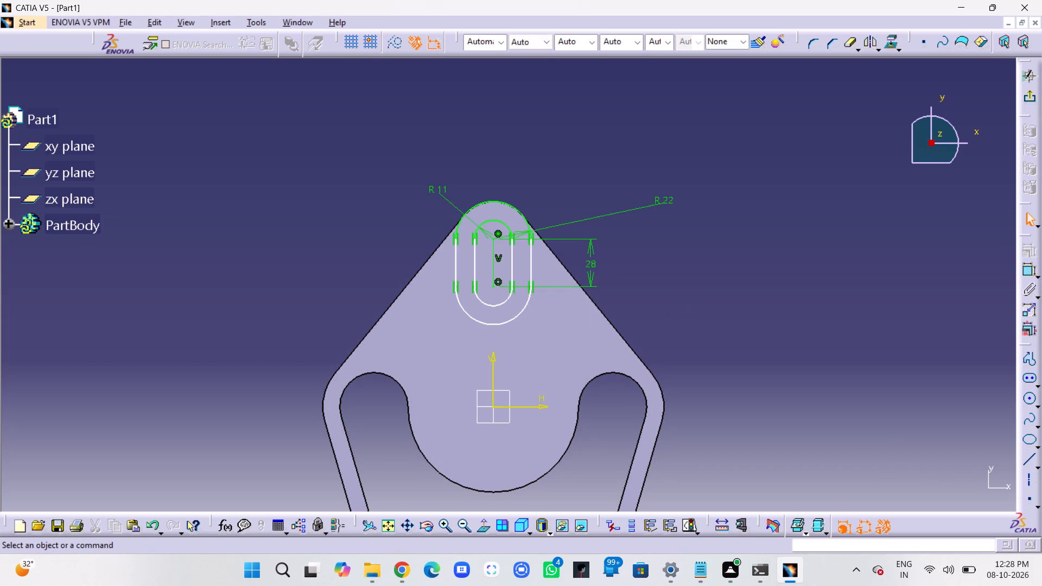
# Add radius constraints to the lower arcs of the outer and inner elongated holes.
pyautogui.click(1028, 270)
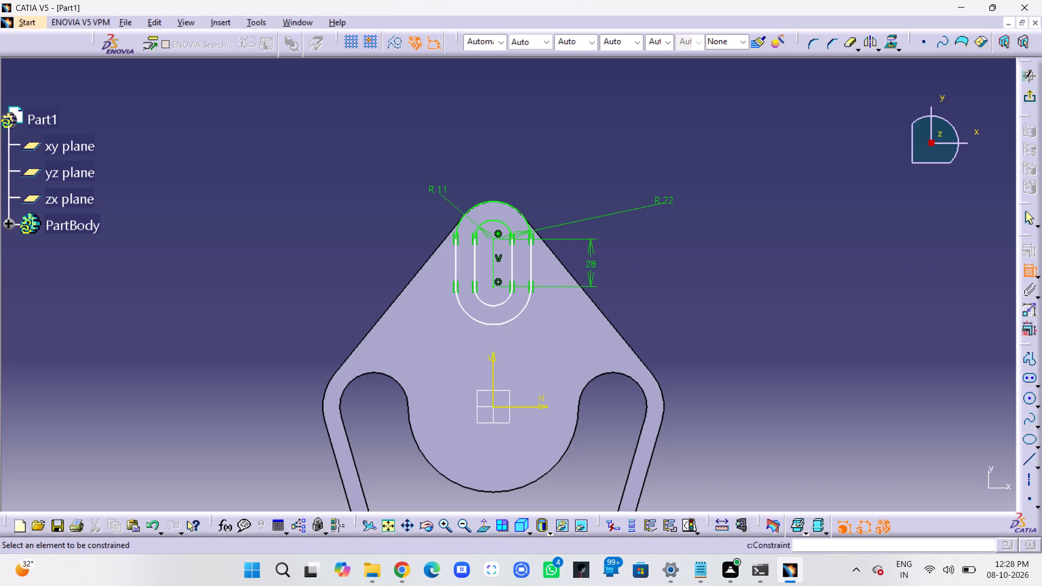
pyautogui.click(513, 320)
pyautogui.click(547, 336)
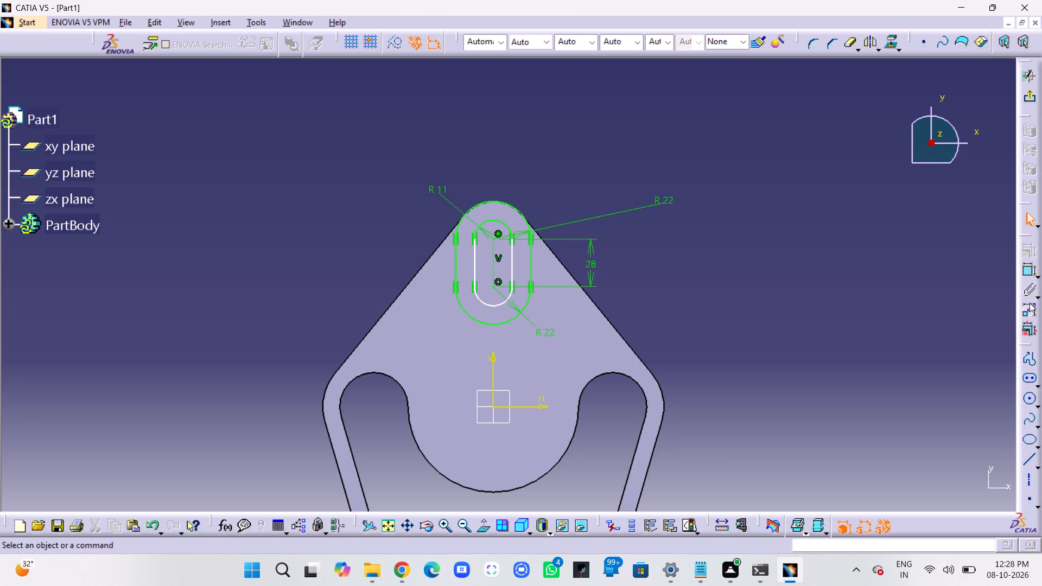
pyautogui.click(1027, 272)
pyautogui.click(484, 305)
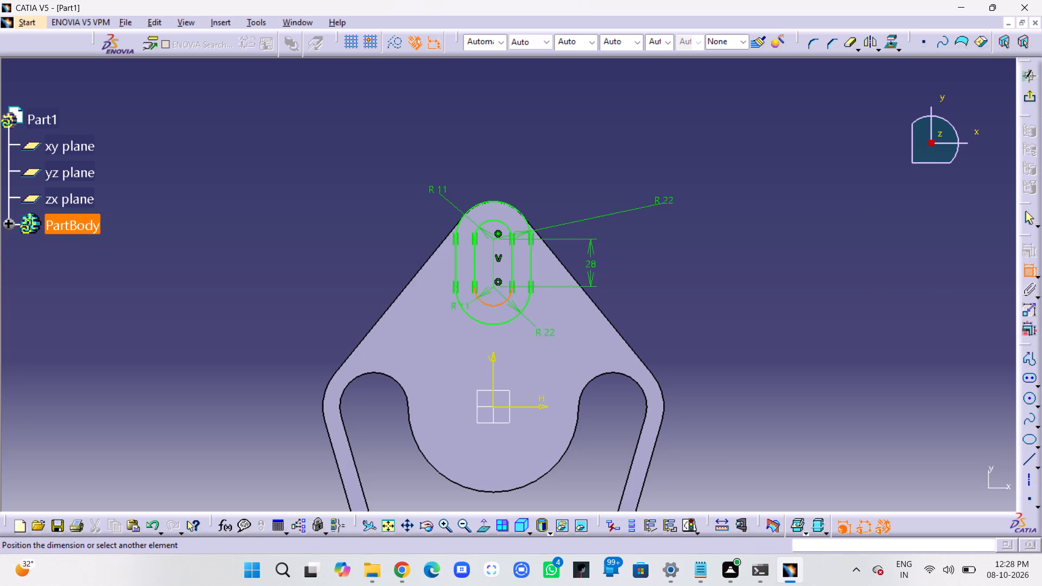
pyautogui.click(421, 329)
pyautogui.click(716, 304)
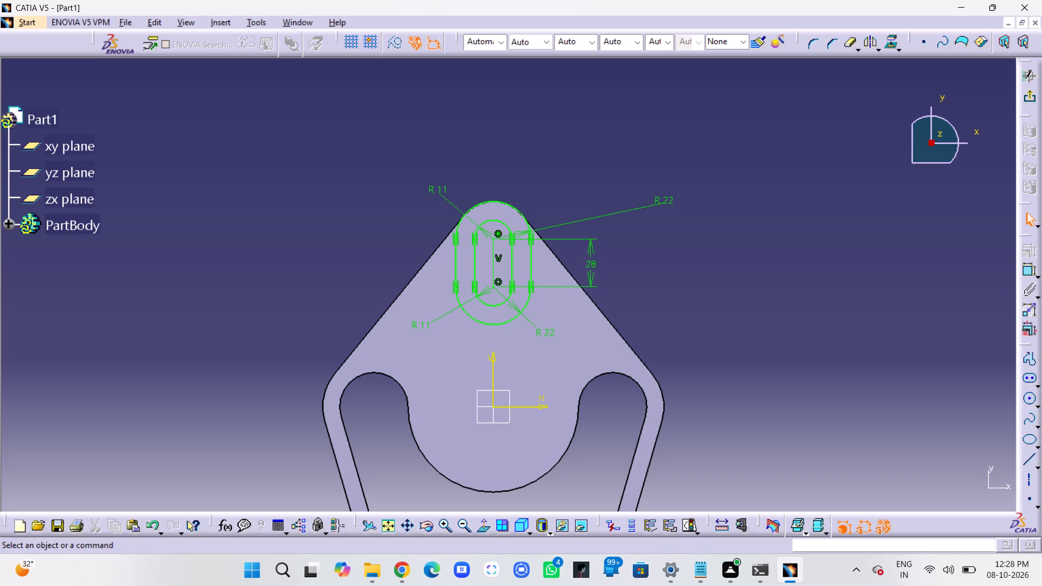
# Set the outer elongated hole's lower arc radius to 32 mm.
pyautogui.doubleClick(548, 330)
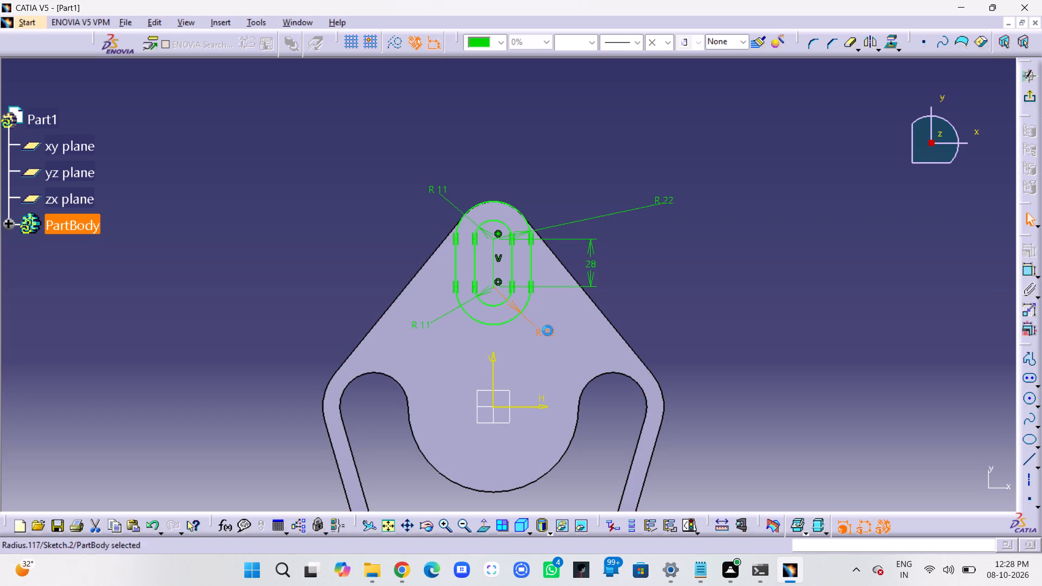
pyautogui.write('32')
pyautogui.press('Return')
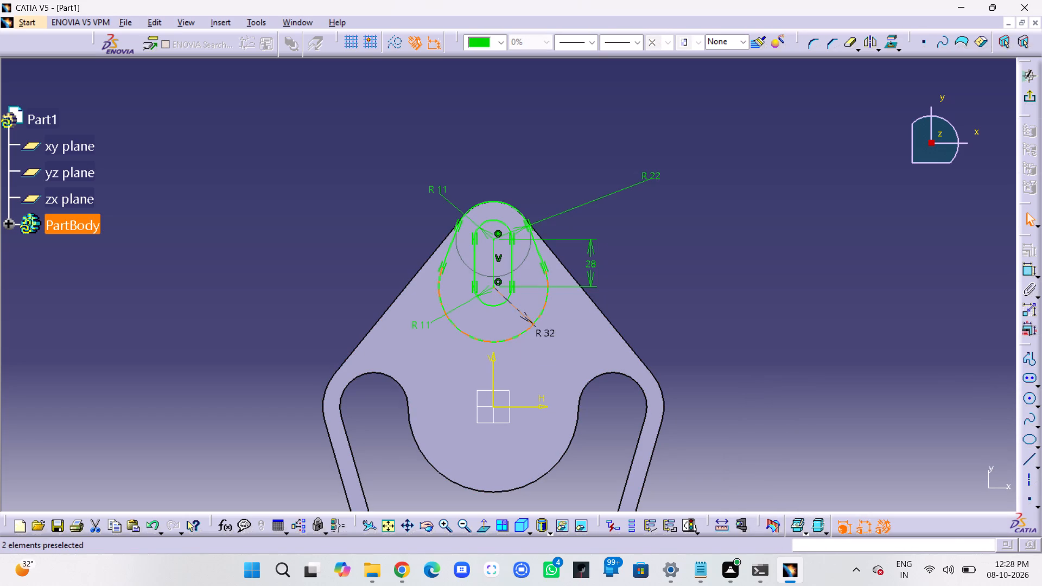
# Undo the last radius change on the outer elongated hole's lower arc.
pyautogui.hotkey('ctrl', 'z')
pyautogui.click(723, 297)
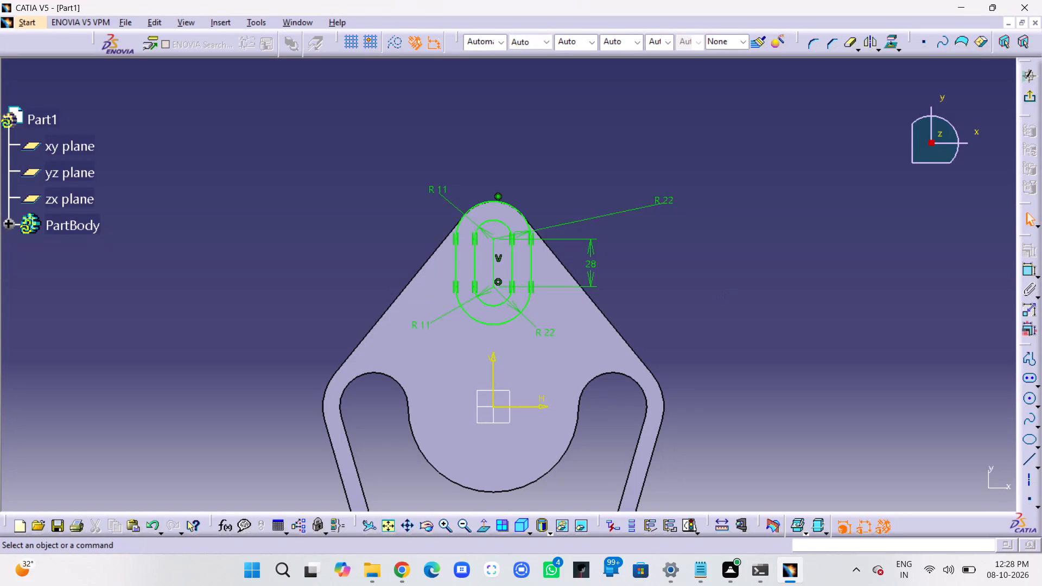
pyautogui.click(923, 260)
# Exit the sketch and extrude the two elongated-hole outlines as a 20 mm pad on the plate's top face.
pyautogui.click(1026, 97)
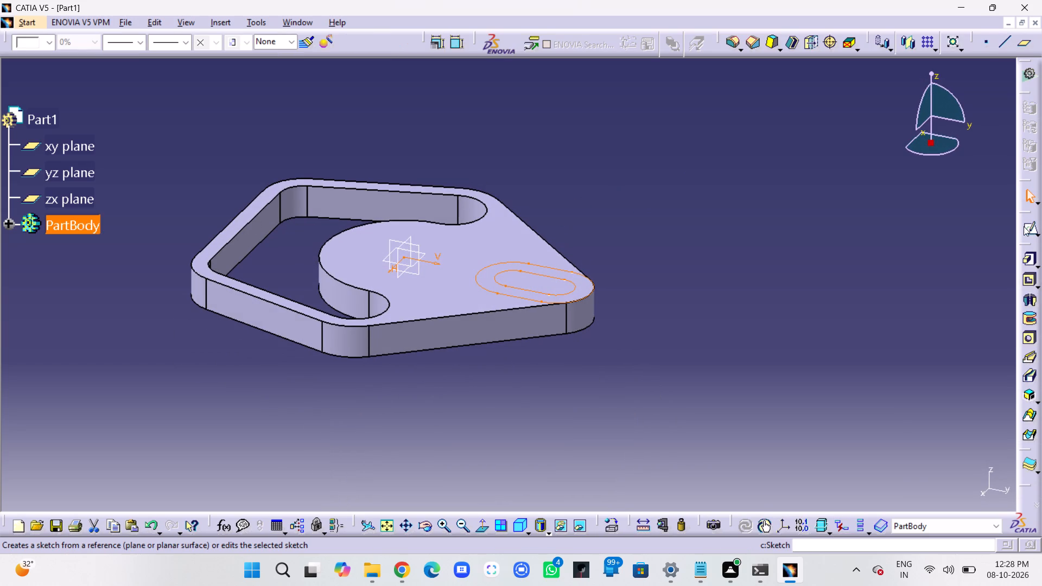
pyautogui.click(1026, 258)
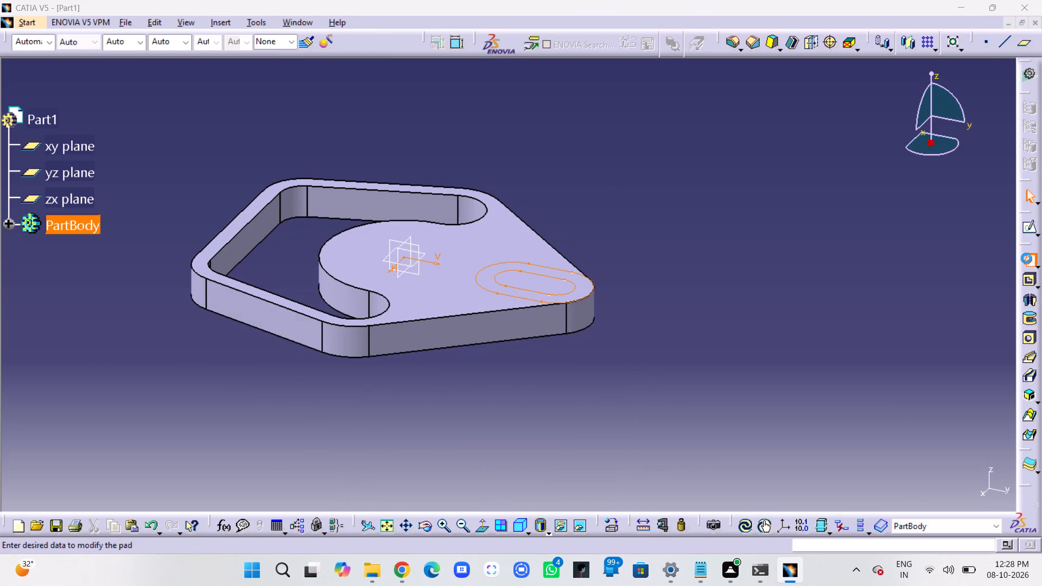
pyautogui.click(977, 492)
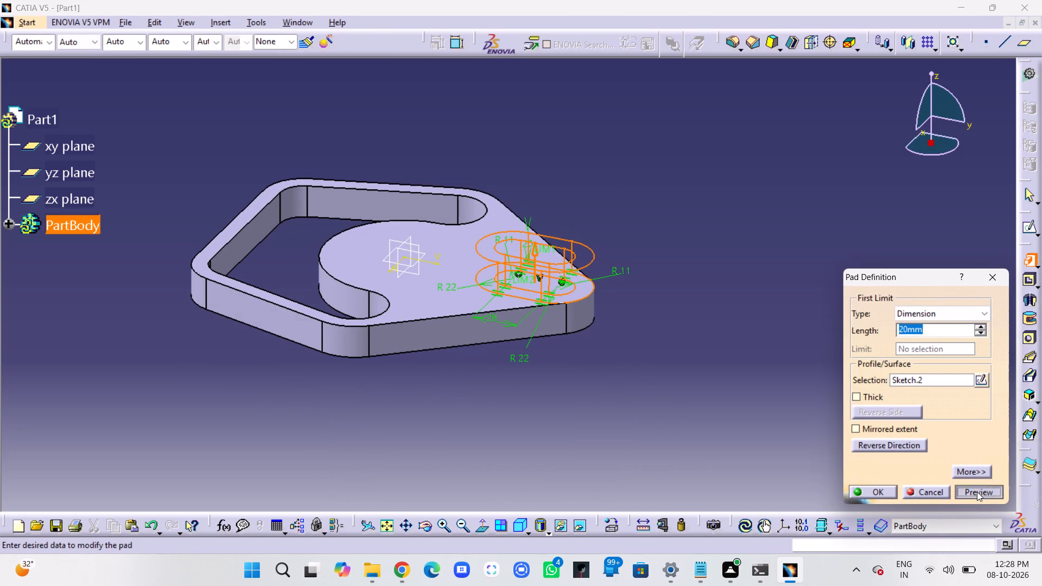
pyautogui.click(873, 491)
pyautogui.click(695, 350)
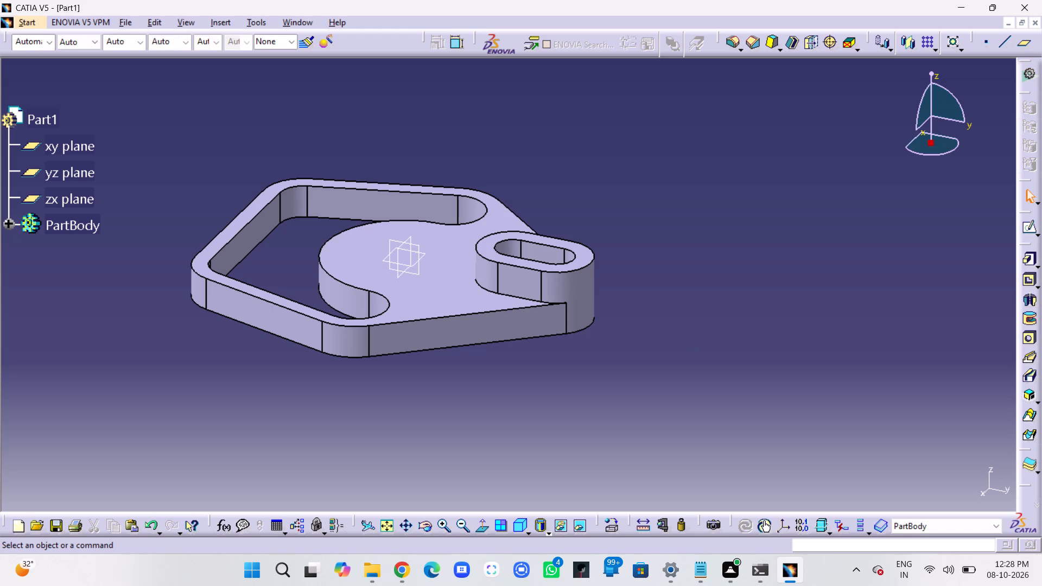
# Examine the slotted boss and the surrounding plate from several angles and closer up.
pyautogui.moveTo(663, 347); pyautogui.dragTo(672, 390, button='middle')
pyautogui.rightClick(663, 347)
pyautogui.moveTo(415, 379); pyautogui.dragTo(639, 449, button='middle')
pyautogui.moveTo(415, 379); pyautogui.dragTo(639, 449, button='right')
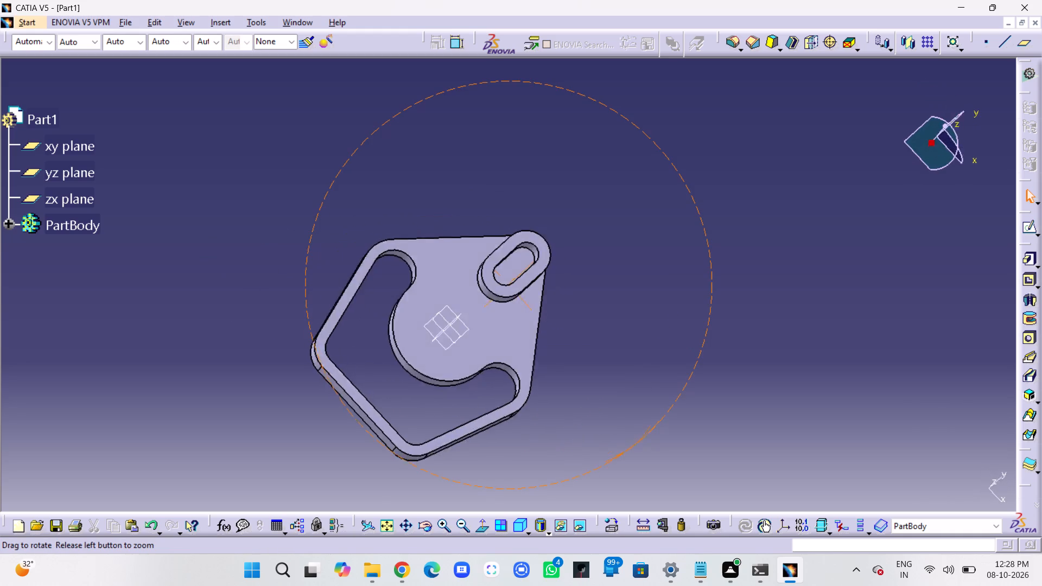
pyautogui.moveTo(639, 449); pyautogui.dragTo(634, 443, button='middle')
pyautogui.moveTo(639, 449); pyautogui.dragTo(634, 443, button='right')
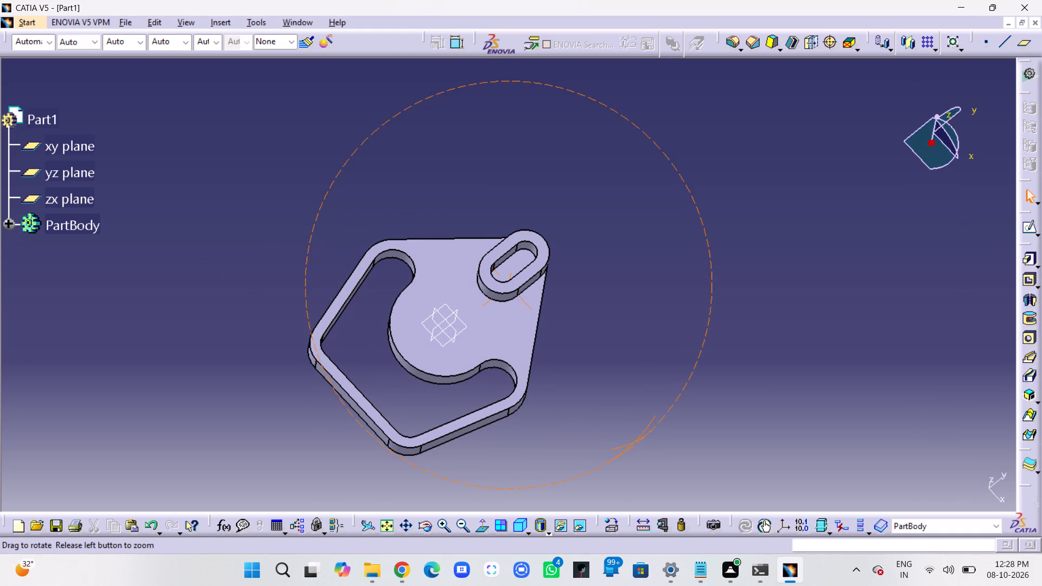
pyautogui.moveTo(634, 443); pyautogui.dragTo(518, 425, button='middle')
pyautogui.moveTo(634, 443); pyautogui.dragTo(518, 425, button='right')
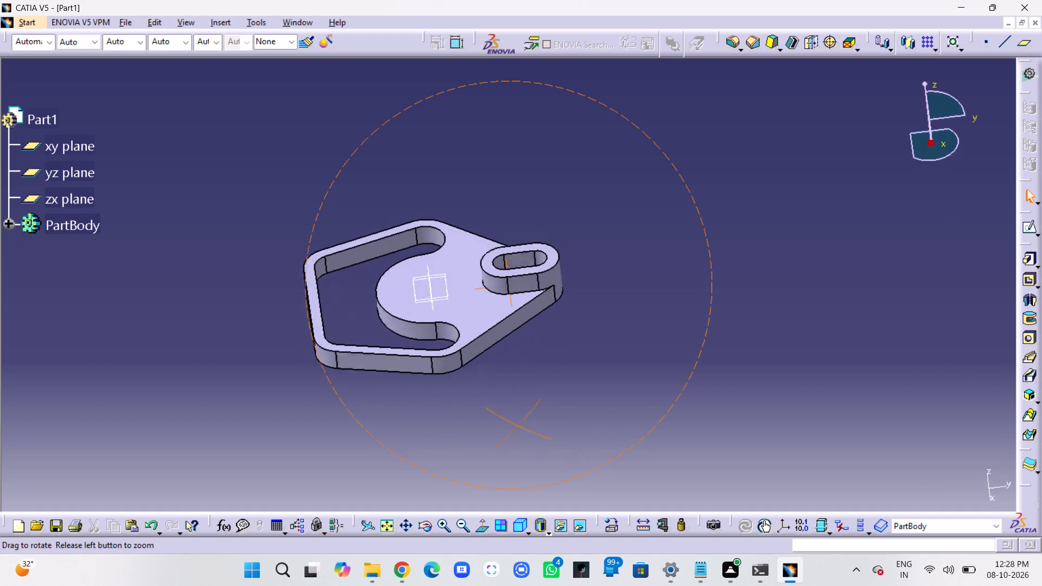
pyautogui.moveTo(518, 425); pyautogui.dragTo(474, 388, button='middle')
pyautogui.moveTo(518, 425); pyautogui.dragTo(474, 388, button='right')
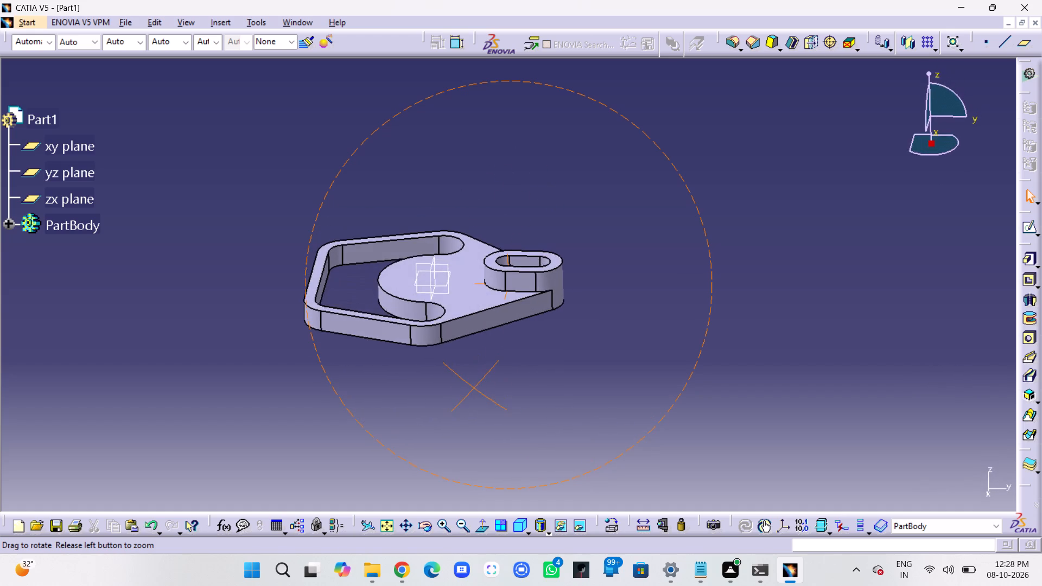
pyautogui.moveTo(474, 388); pyautogui.dragTo(536, 428, button='middle')
pyautogui.moveTo(474, 388); pyautogui.dragTo(536, 428, button='right')
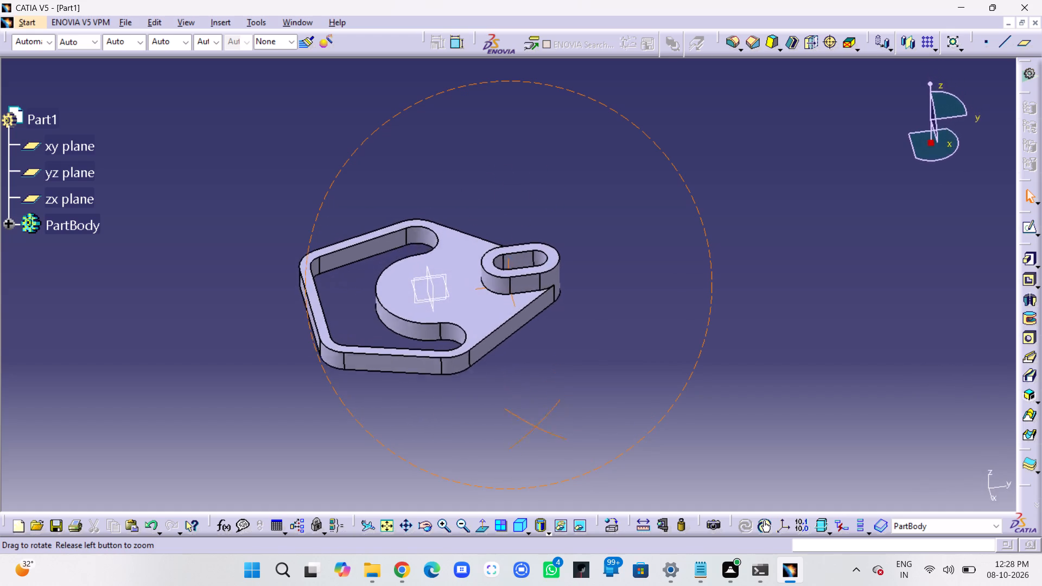
pyautogui.moveTo(536, 428); pyautogui.dragTo(525, 453, button='middle')
pyautogui.moveTo(536, 428); pyautogui.dragTo(525, 453, button='right')
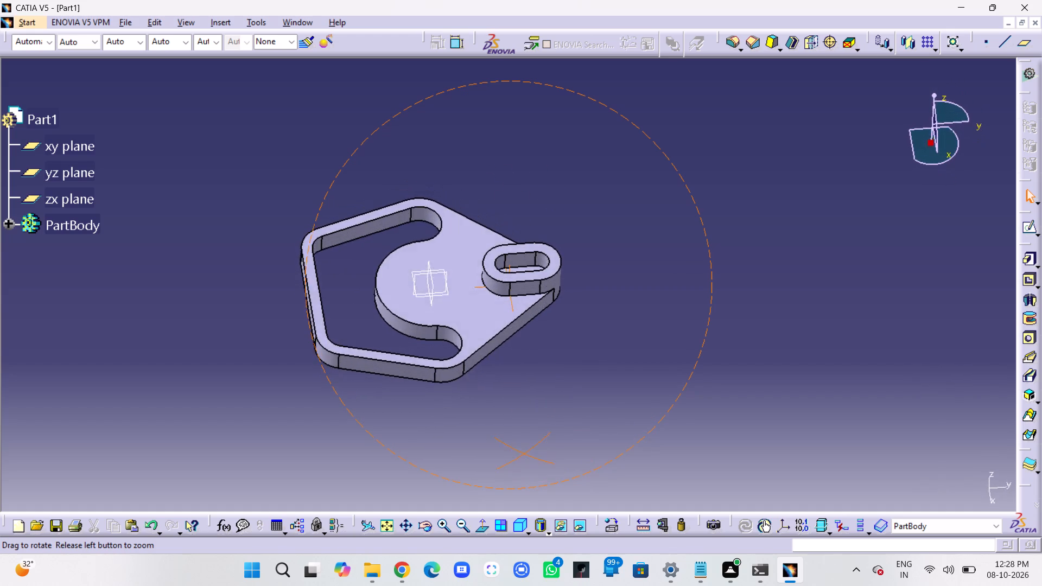
pyautogui.moveTo(525, 453); pyautogui.dragTo(488, 399, button='right')
pyautogui.moveTo(525, 453); pyautogui.dragTo(488, 399, button='middle')
pyautogui.moveTo(488, 399); pyautogui.dragTo(488, 400, button='right')
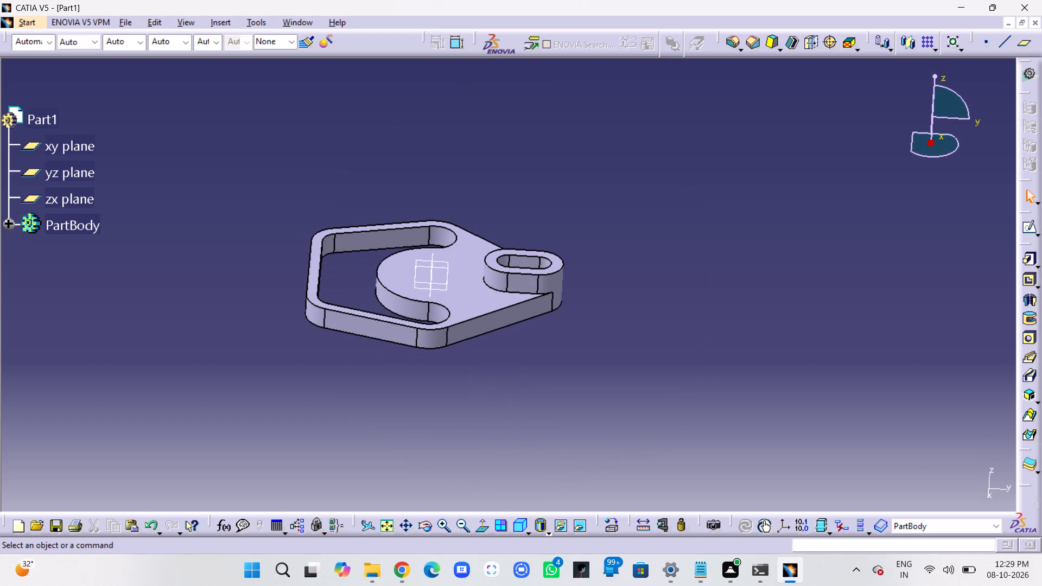
pyautogui.moveTo(608, 354); pyautogui.dragTo(621, 292, button='middle')
pyautogui.rightClick(608, 354)
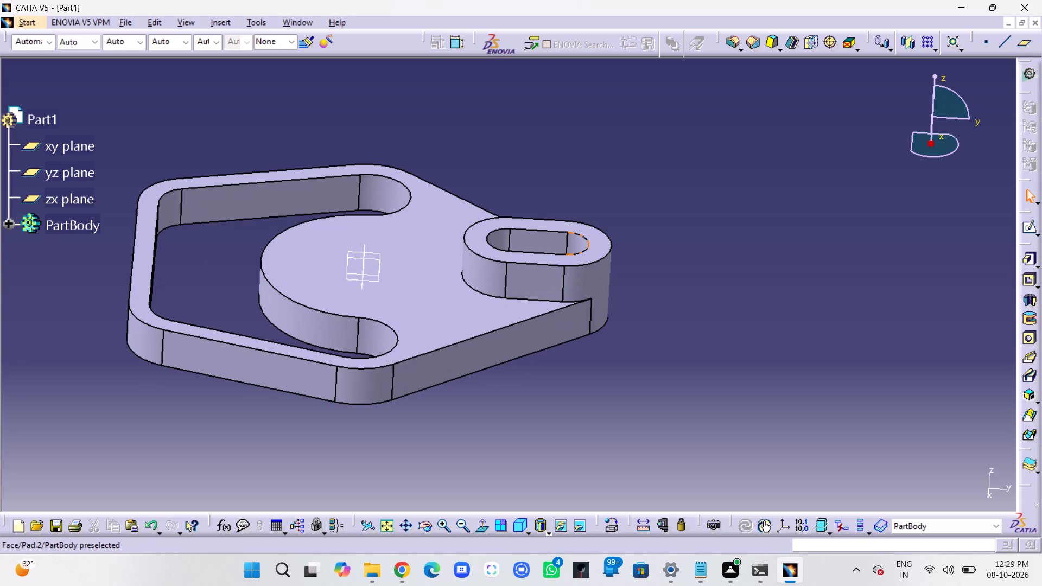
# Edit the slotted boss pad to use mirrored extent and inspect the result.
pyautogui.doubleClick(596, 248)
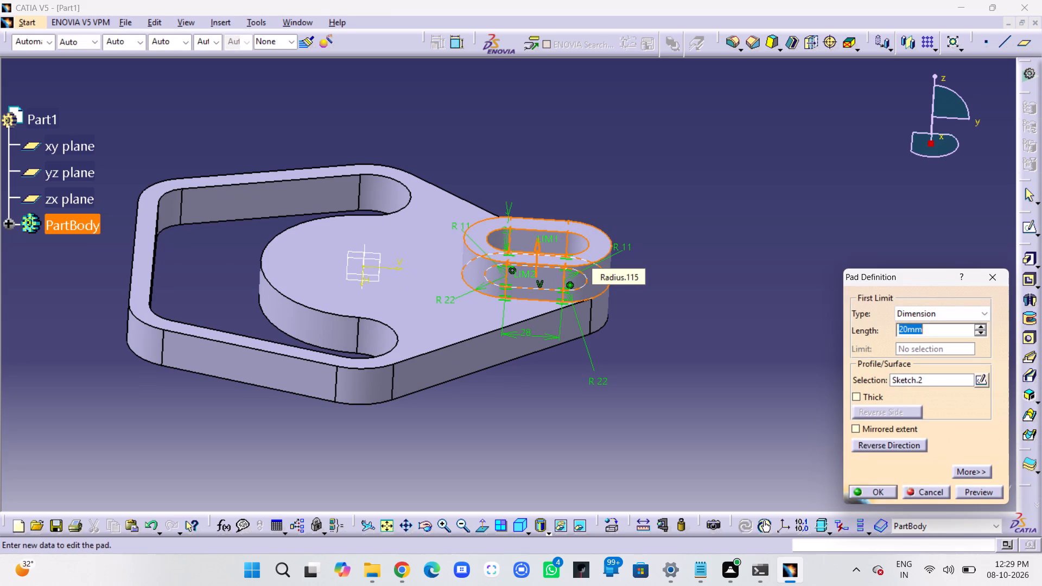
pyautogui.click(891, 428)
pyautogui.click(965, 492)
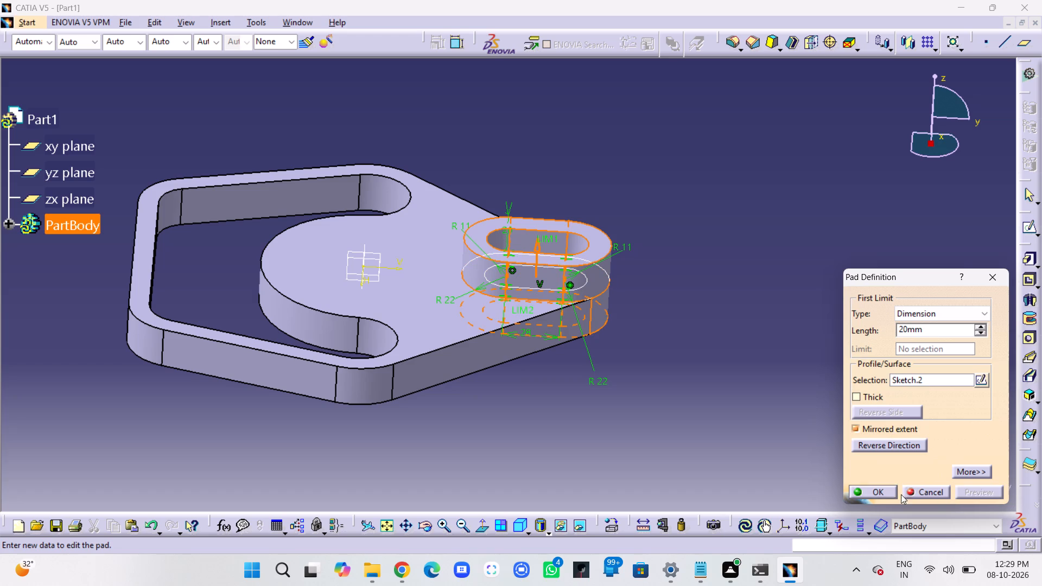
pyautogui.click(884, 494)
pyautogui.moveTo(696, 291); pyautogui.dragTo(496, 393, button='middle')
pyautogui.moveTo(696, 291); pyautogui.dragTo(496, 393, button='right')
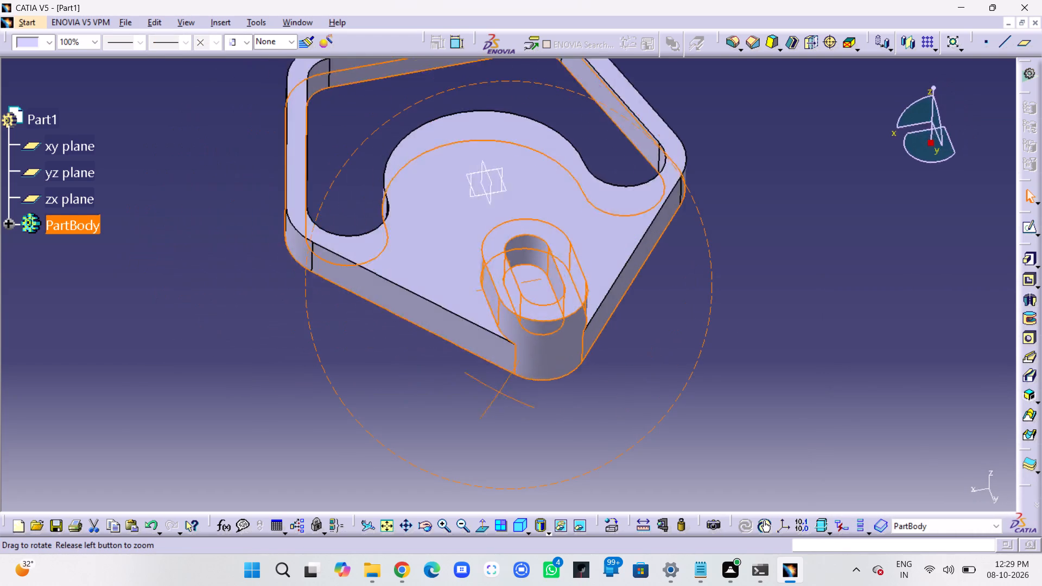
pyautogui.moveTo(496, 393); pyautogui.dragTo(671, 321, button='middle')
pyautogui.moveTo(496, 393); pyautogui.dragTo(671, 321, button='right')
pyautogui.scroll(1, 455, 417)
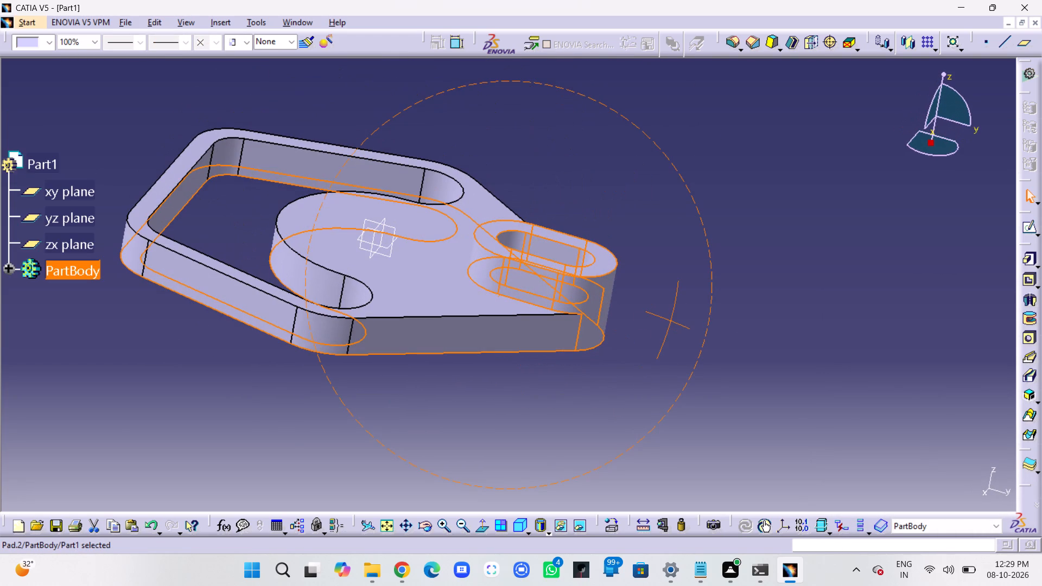
# Edit the slotted boss pad again and turn off mirrored extent.
pyautogui.doubleClick(582, 272)
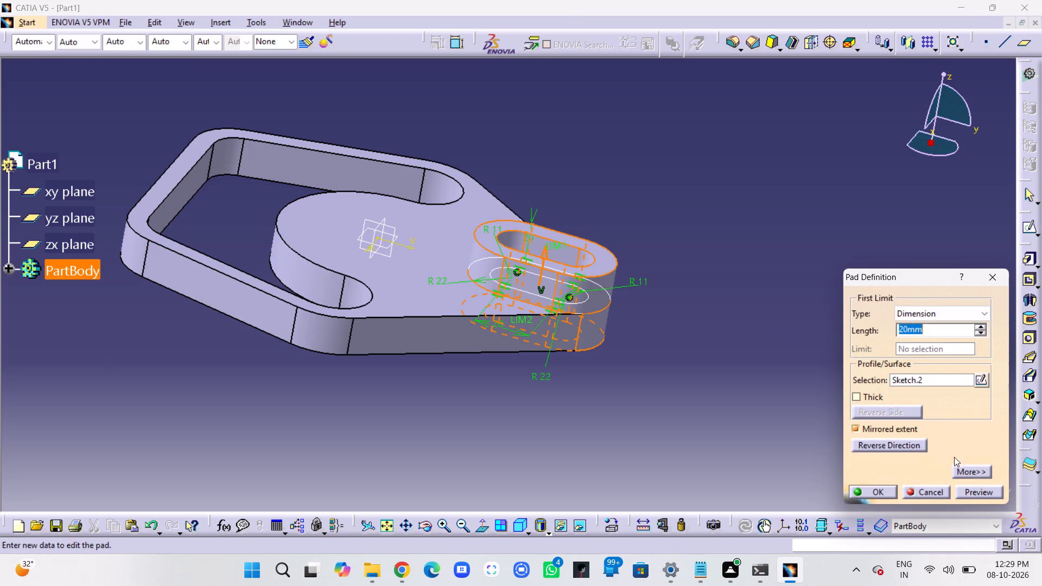
pyautogui.click(892, 428)
pyautogui.click(984, 494)
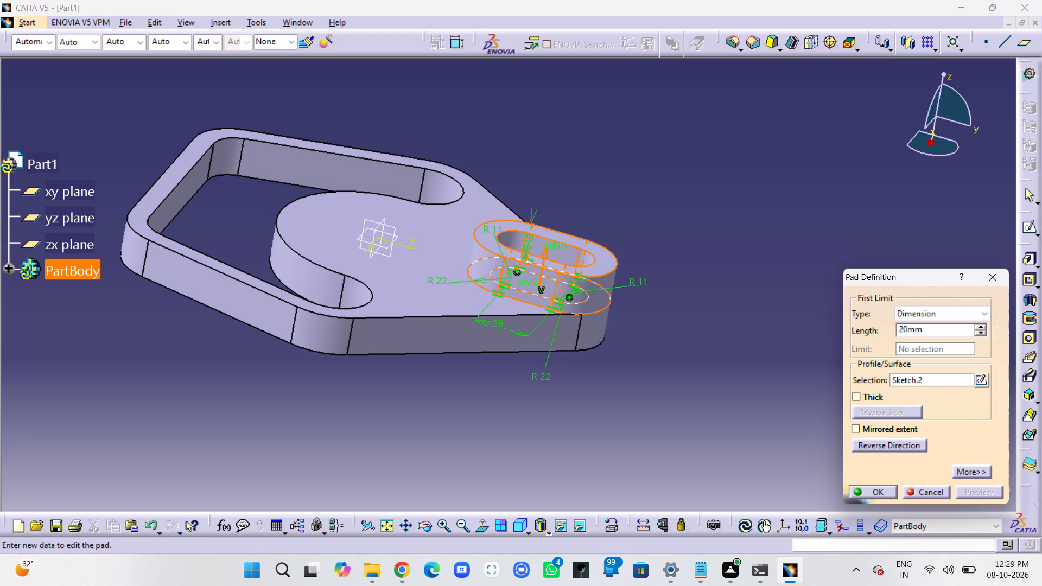
pyautogui.click(649, 254)
pyautogui.click(861, 492)
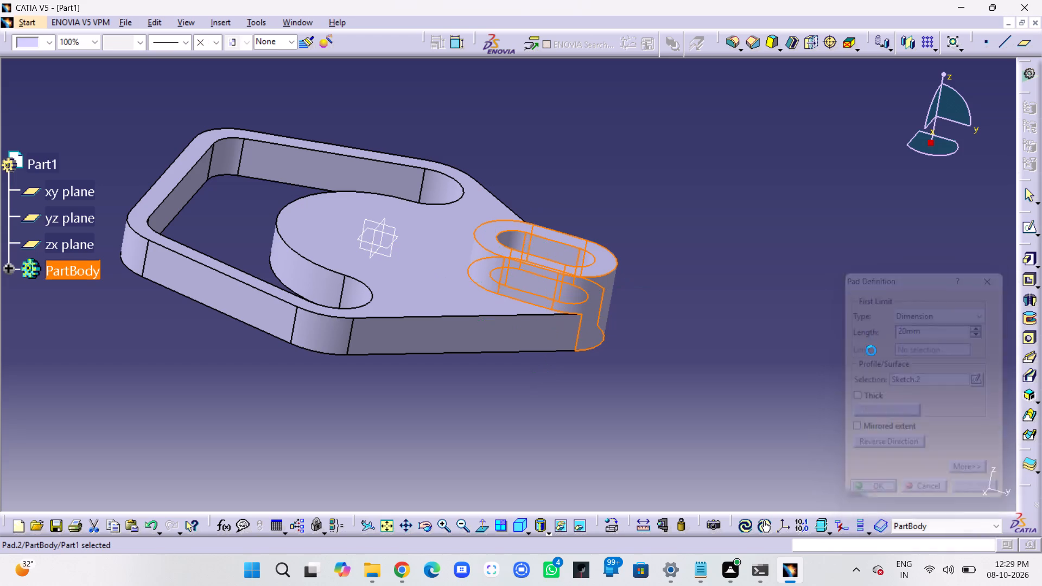
pyautogui.click(711, 309)
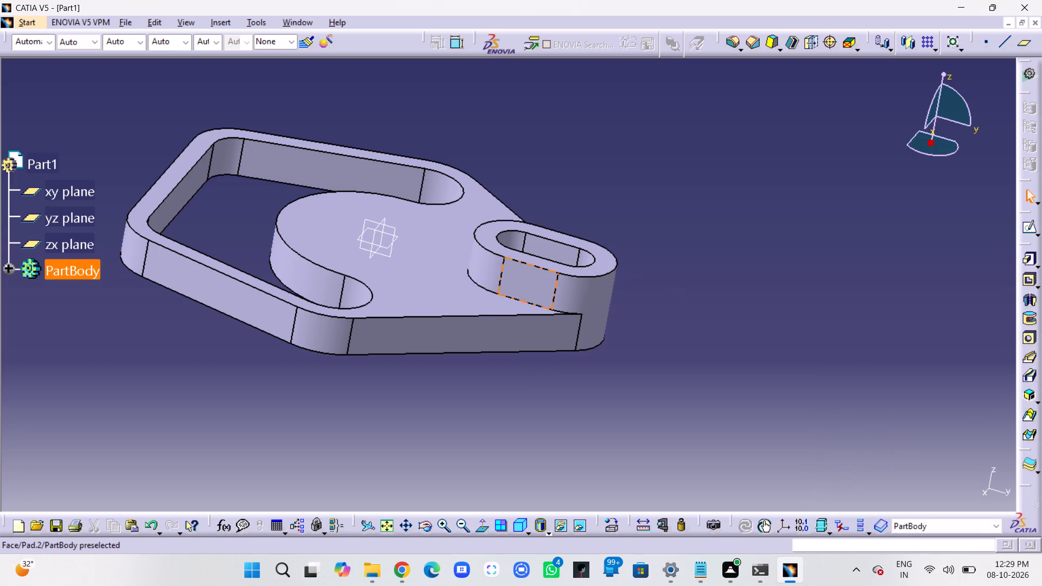
# Create a sketch on the boss's top face and project the slot's four inner edges into it.
pyautogui.click(608, 263)
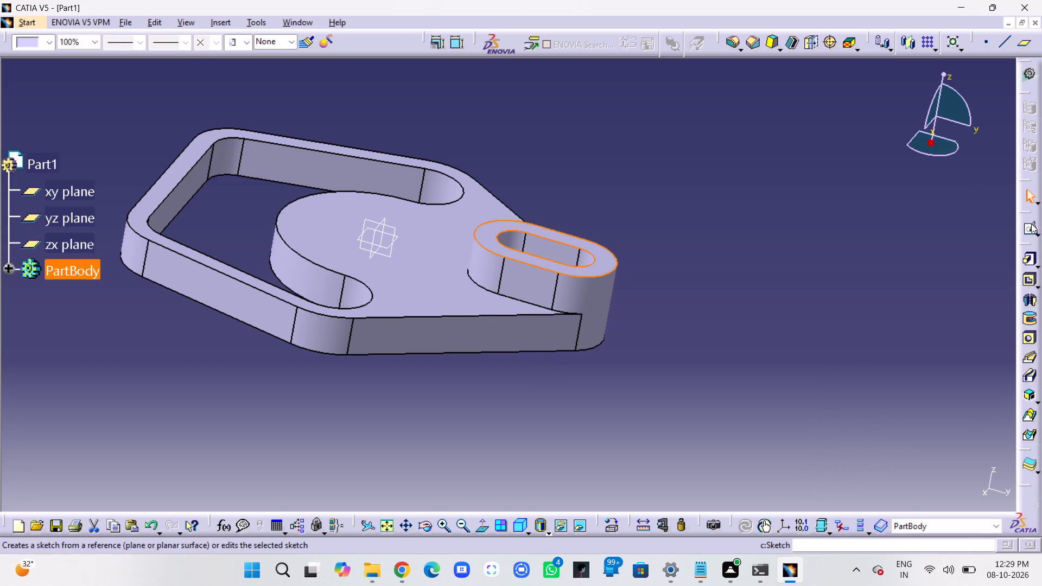
pyautogui.click(1031, 224)
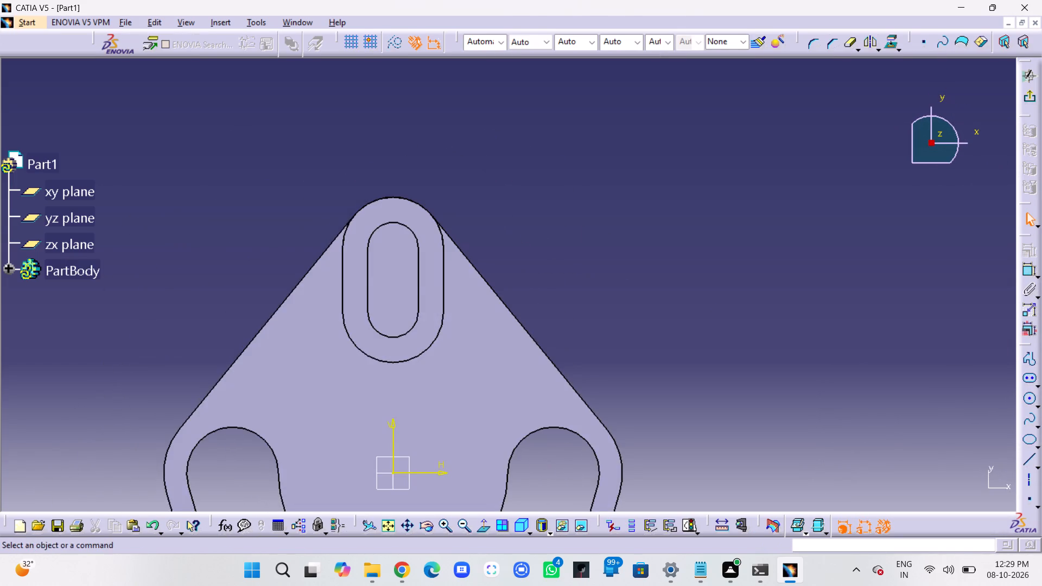
pyautogui.click(418, 294)
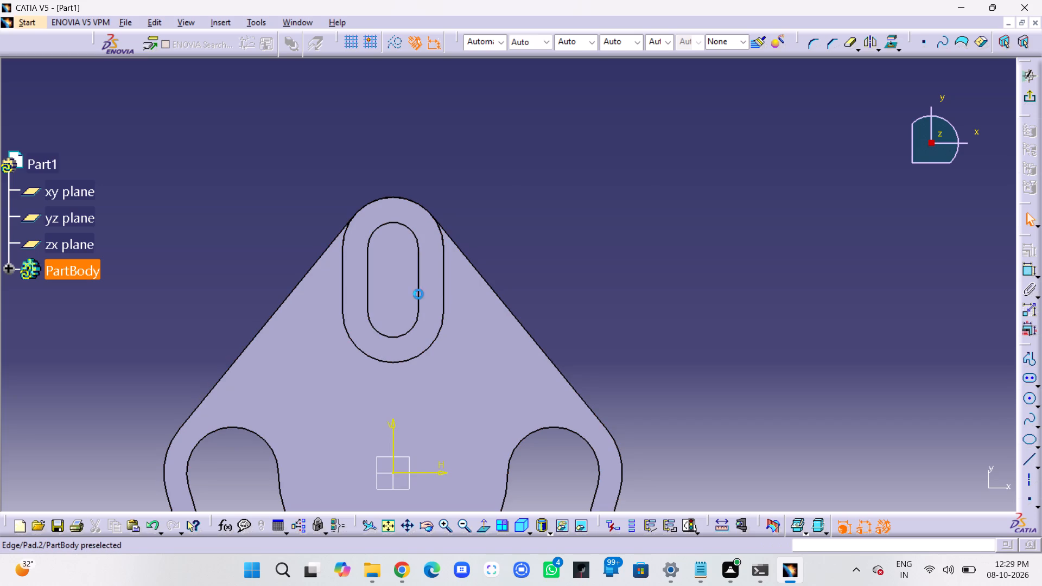
pyautogui.keyDown('ctrl'); pyautogui.click(412, 326); pyautogui.keyUp('ctrl')
pyautogui.keyDown('ctrl'); pyautogui.click(366, 289); pyautogui.keyUp('ctrl')
pyautogui.keyDown('ctrl'); pyautogui.click(385, 226); pyautogui.keyUp('ctrl')
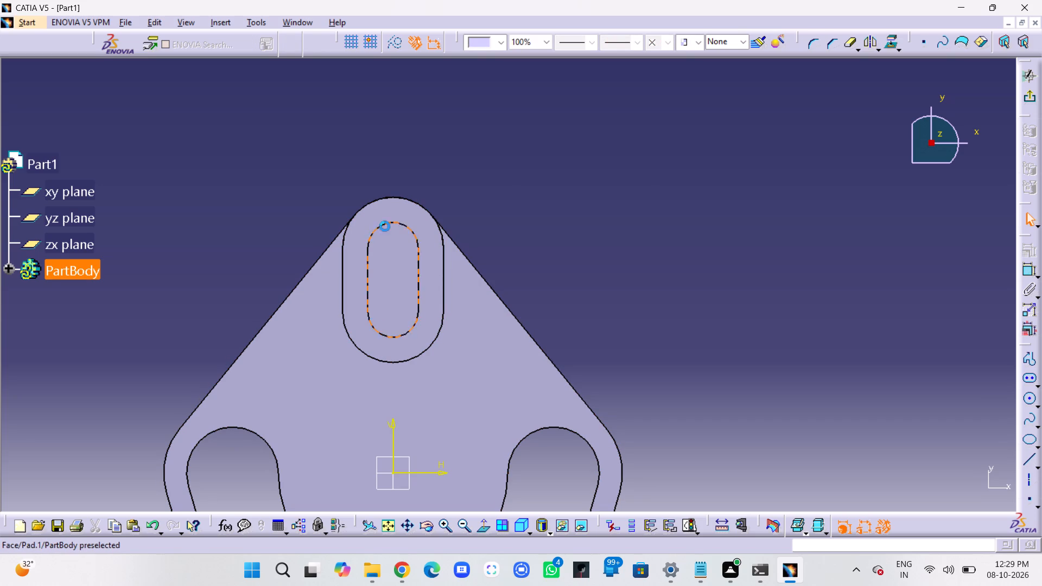
pyautogui.click(889, 42)
pyautogui.click(1027, 95)
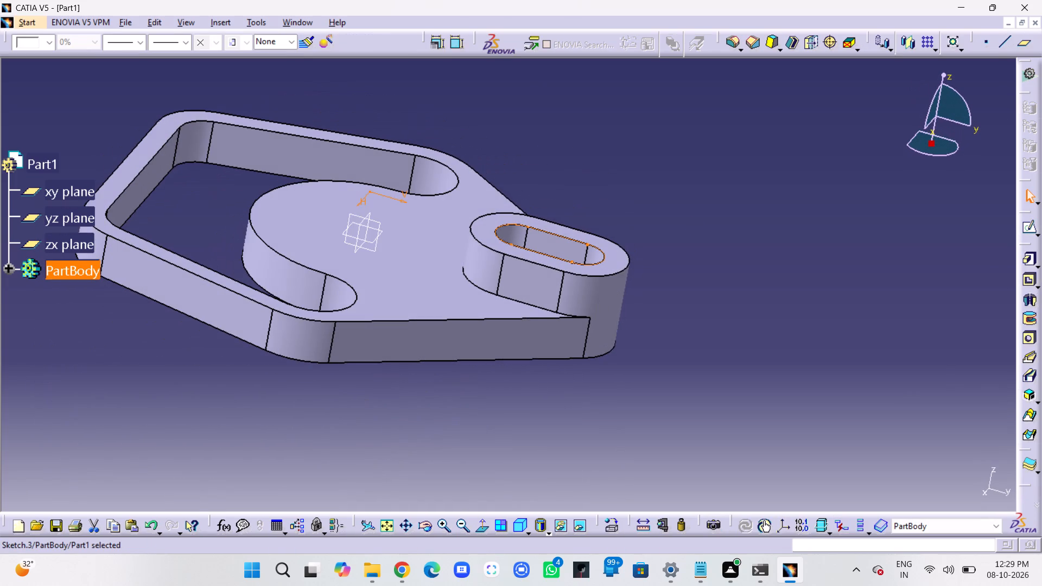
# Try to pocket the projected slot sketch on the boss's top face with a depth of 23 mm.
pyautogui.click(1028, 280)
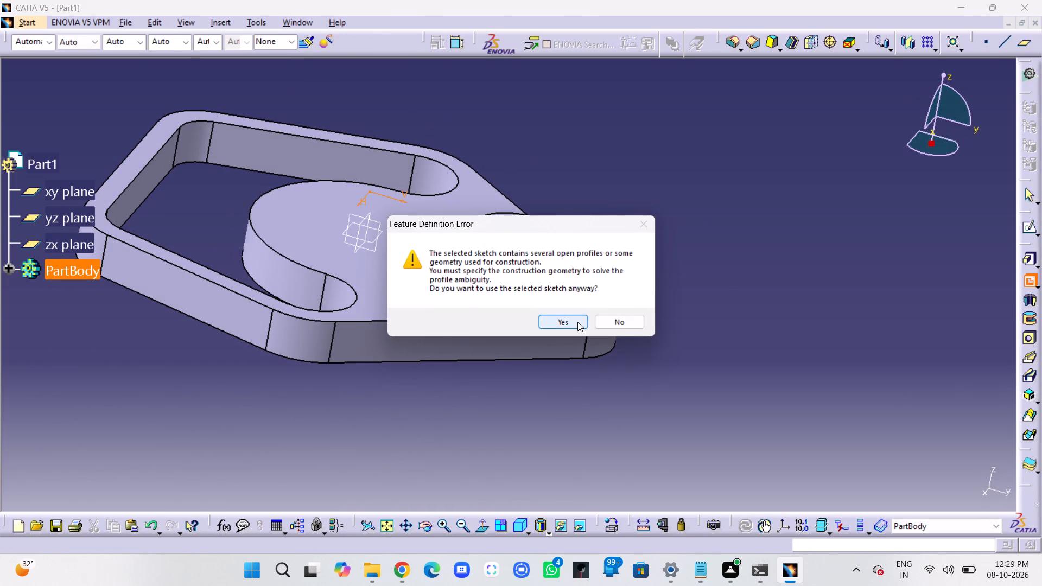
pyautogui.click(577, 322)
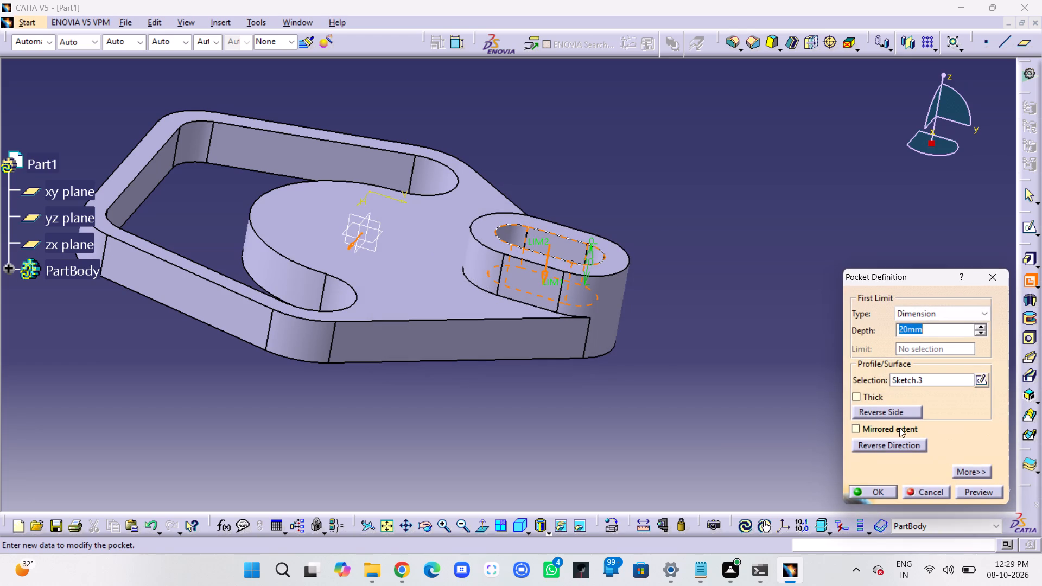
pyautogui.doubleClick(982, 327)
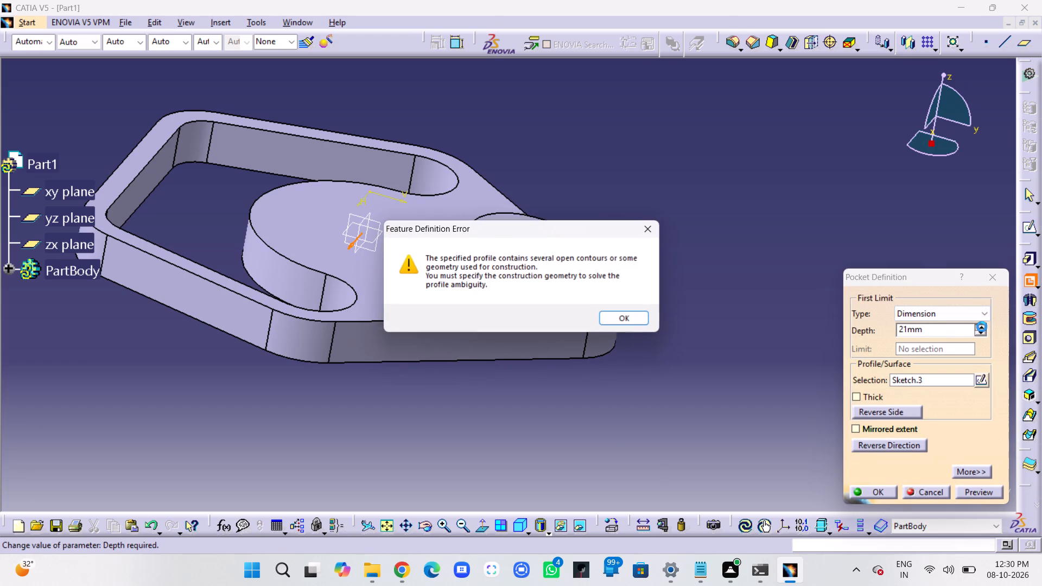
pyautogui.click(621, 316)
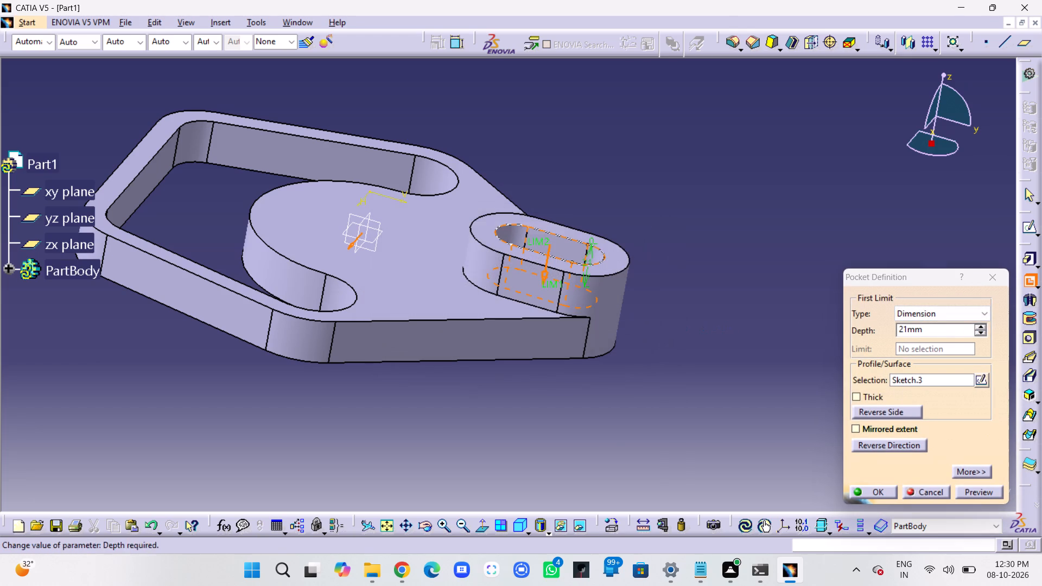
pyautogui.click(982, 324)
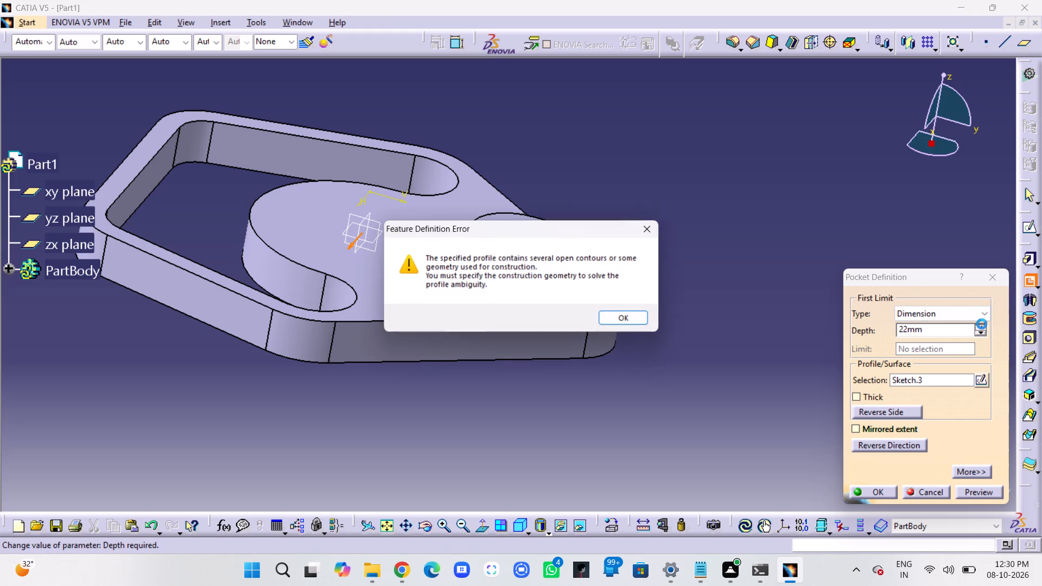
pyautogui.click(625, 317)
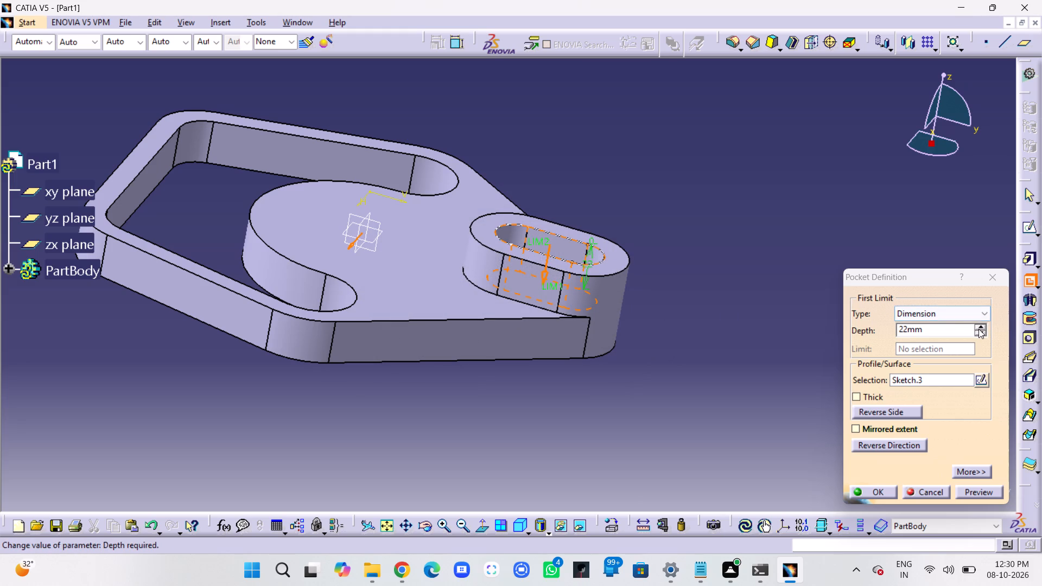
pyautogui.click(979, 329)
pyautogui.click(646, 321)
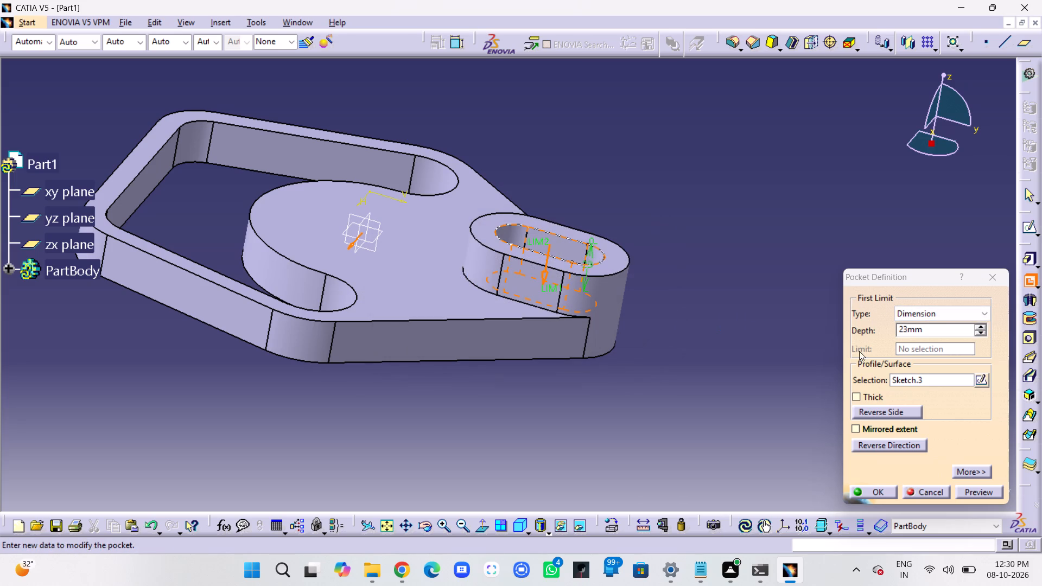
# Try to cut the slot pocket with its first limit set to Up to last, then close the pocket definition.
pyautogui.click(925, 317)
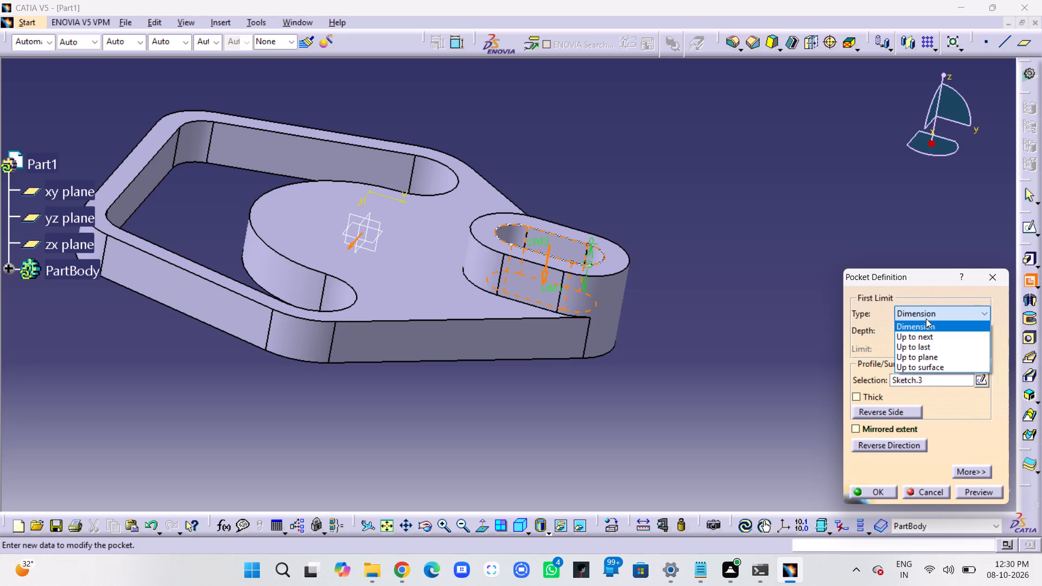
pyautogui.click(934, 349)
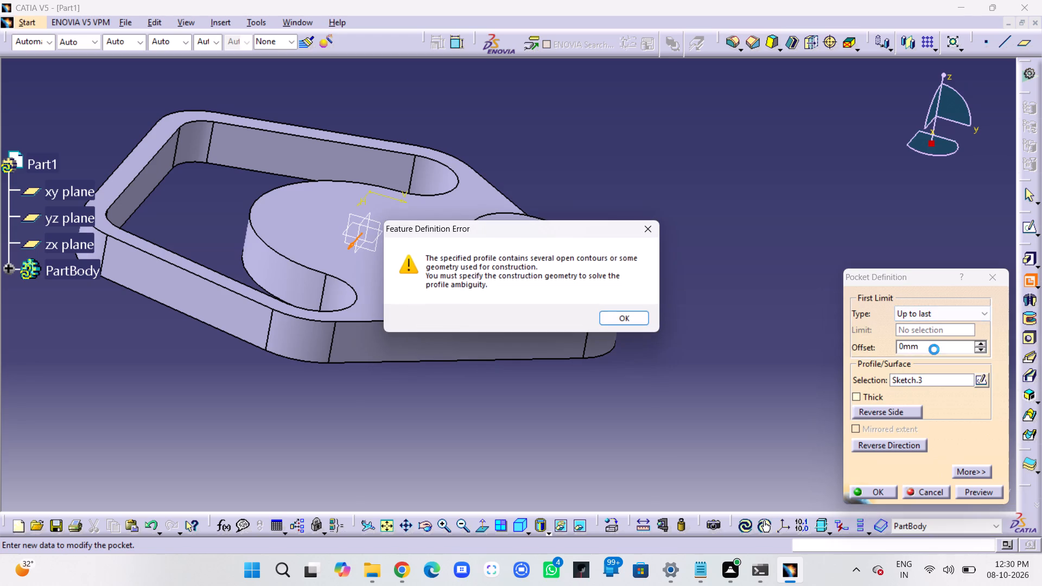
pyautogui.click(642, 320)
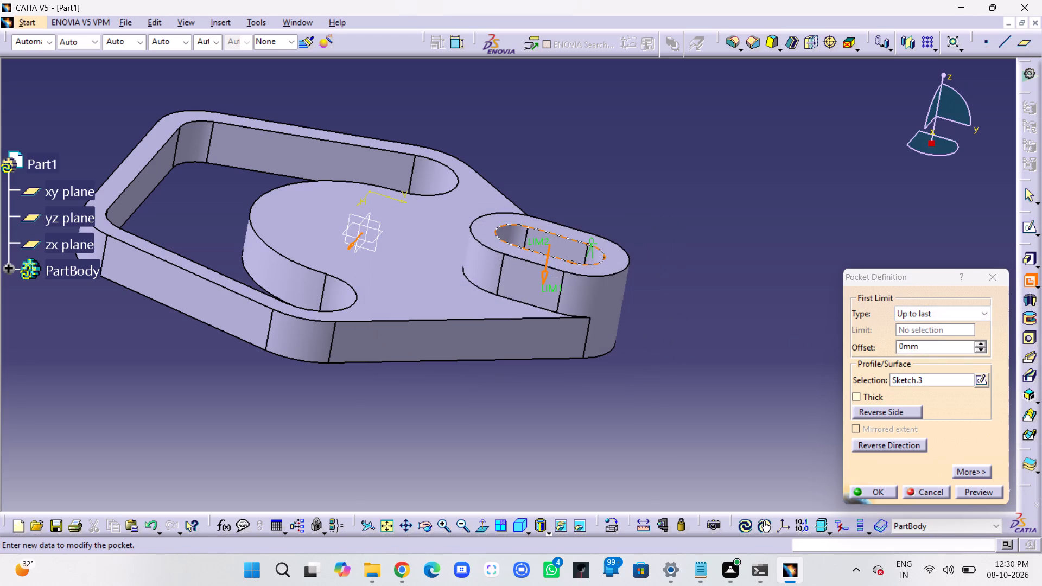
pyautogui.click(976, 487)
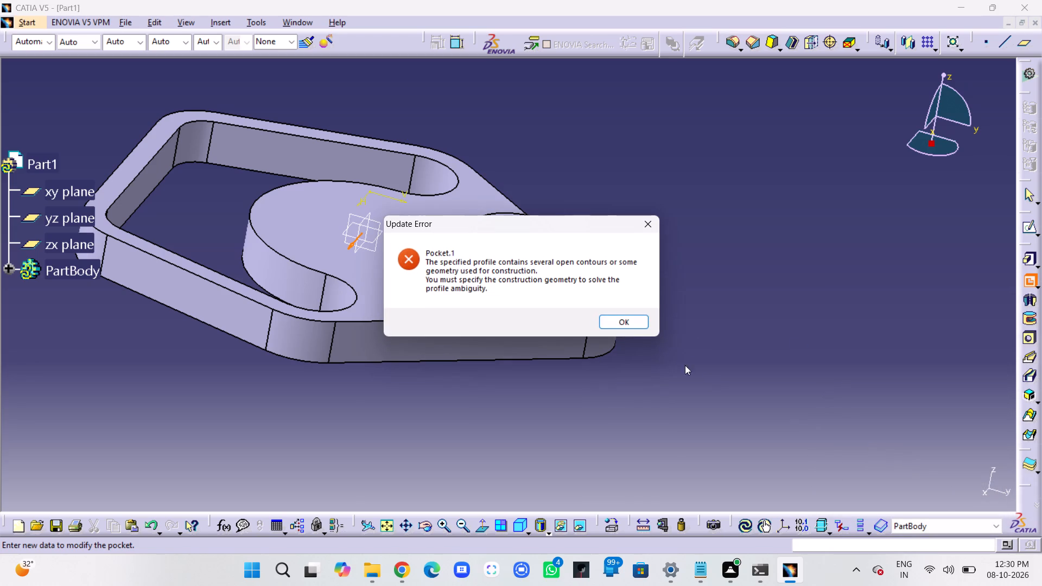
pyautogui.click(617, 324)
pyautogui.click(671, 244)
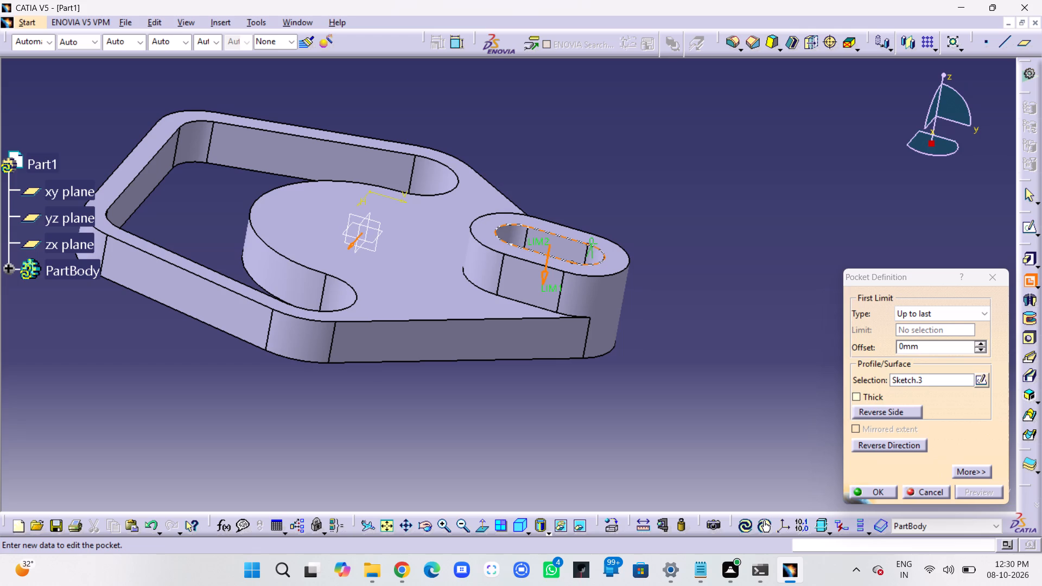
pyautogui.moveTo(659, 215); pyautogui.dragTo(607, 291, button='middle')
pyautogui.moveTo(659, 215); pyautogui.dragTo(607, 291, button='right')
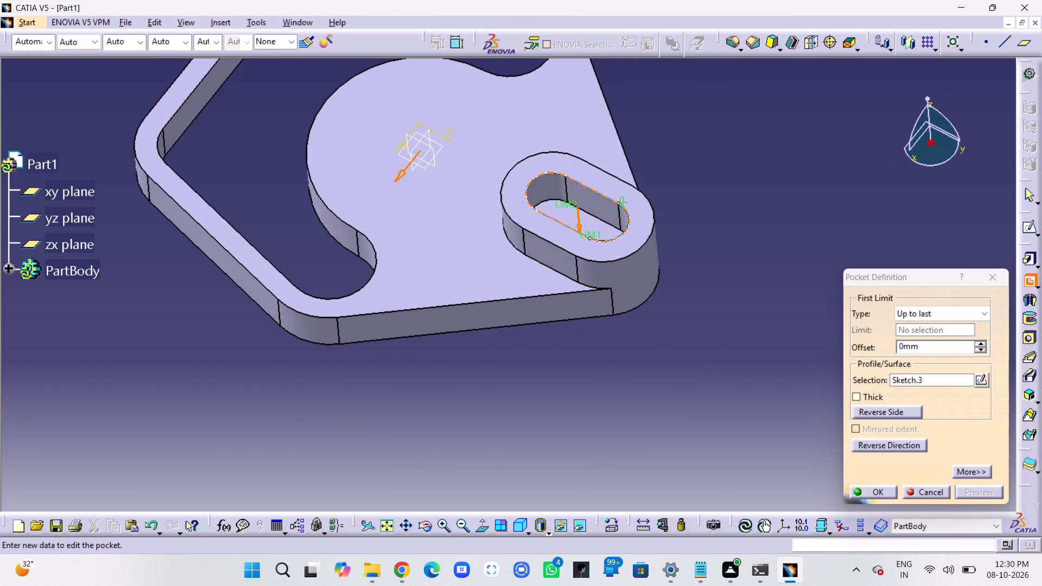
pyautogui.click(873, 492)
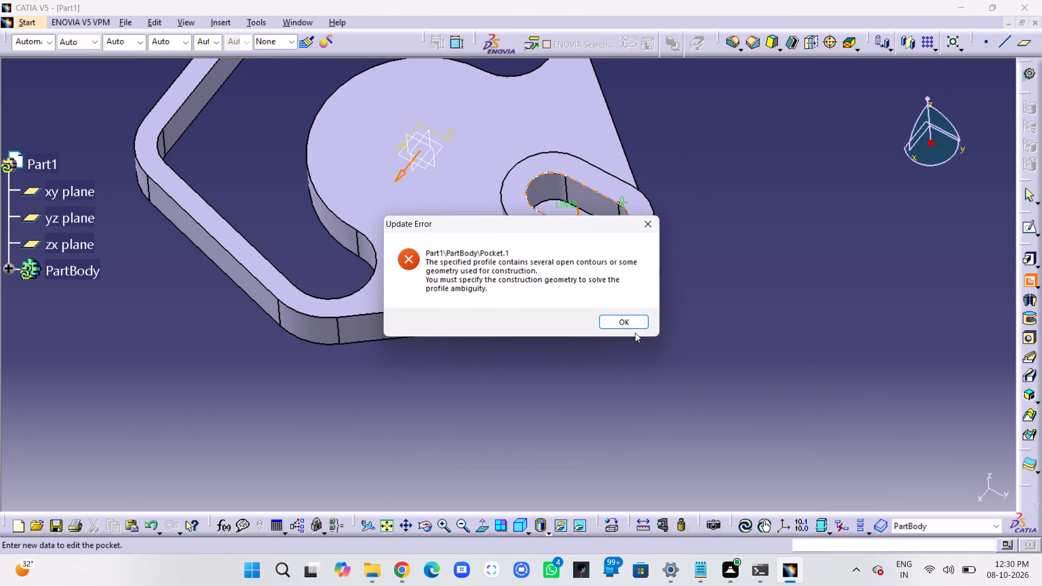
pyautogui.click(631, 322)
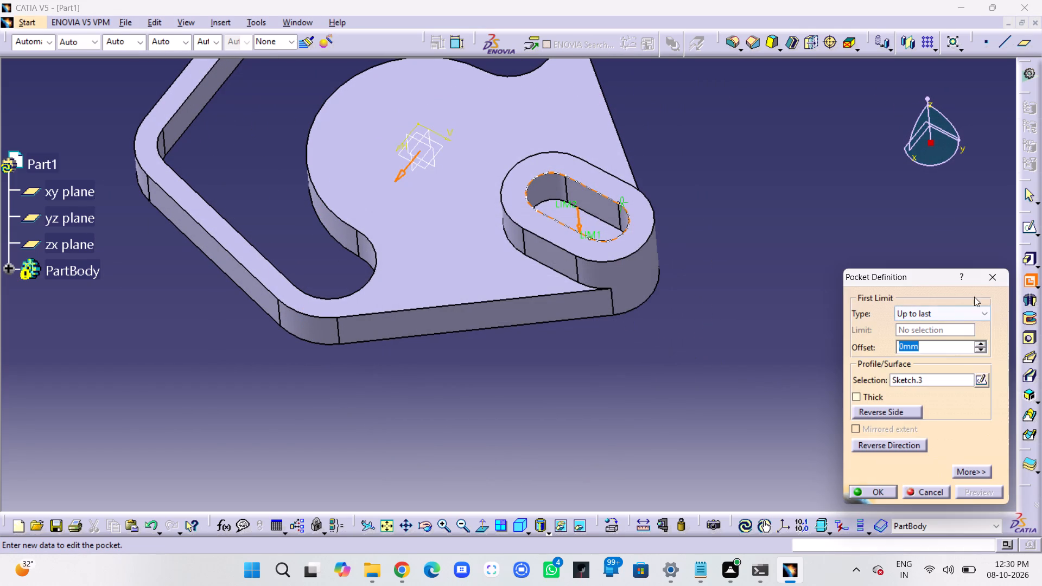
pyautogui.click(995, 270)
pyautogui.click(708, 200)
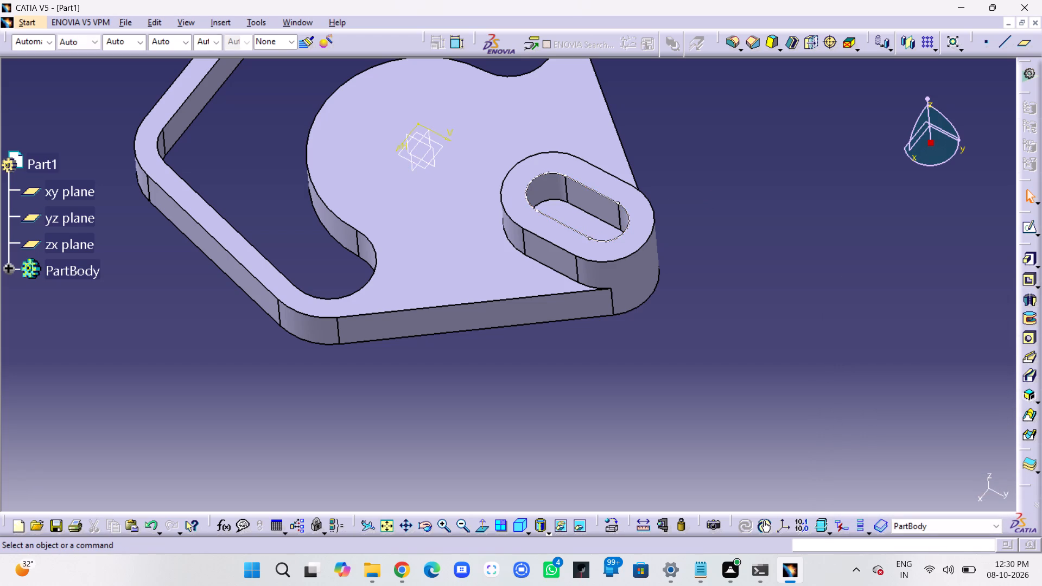
# Reopen the projected slot sketch on the boss's top face and undo back to before it was created.
pyautogui.doubleClick(613, 241)
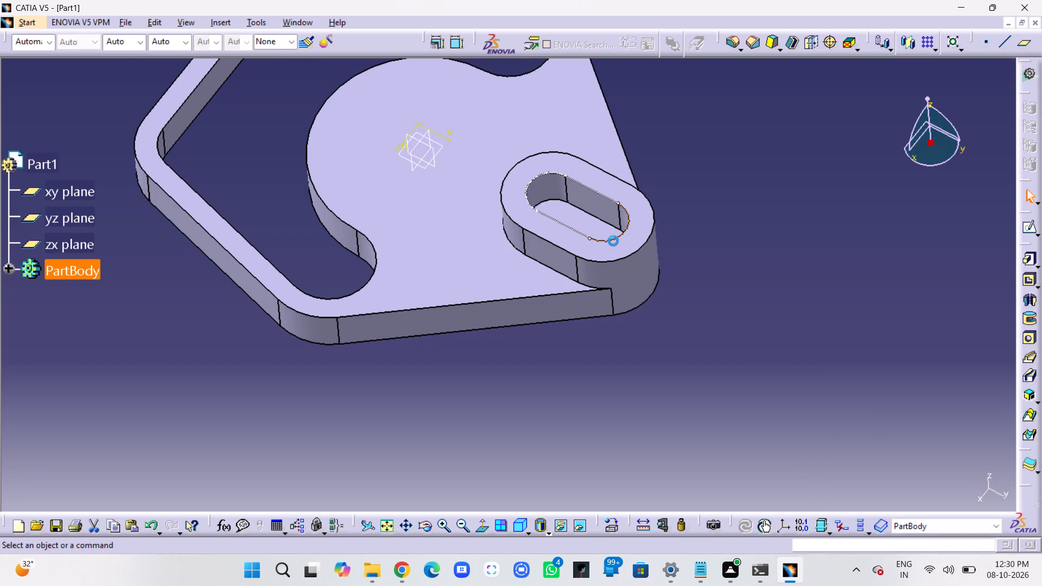
pyautogui.click(613, 241)
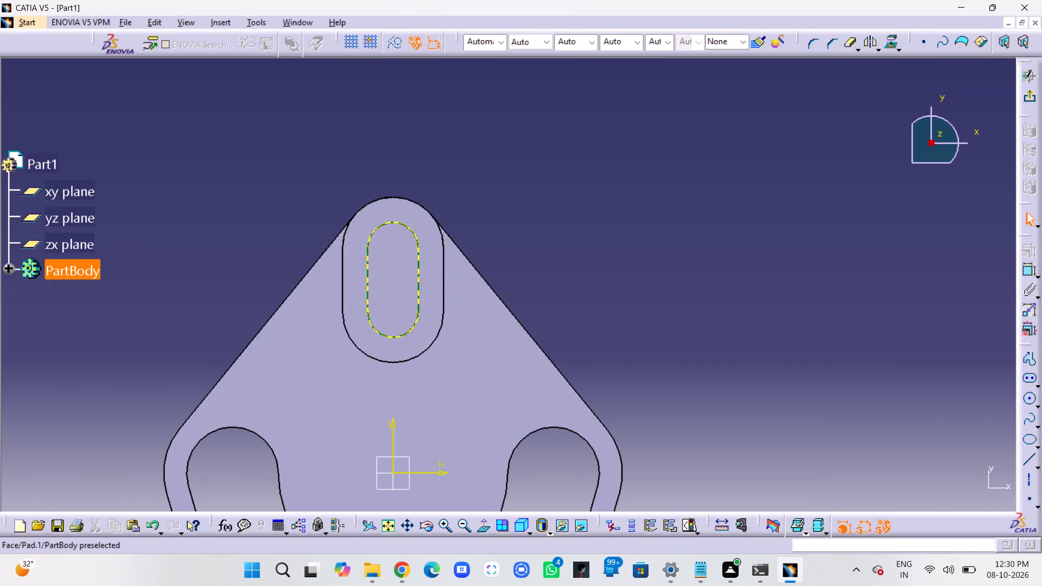
pyautogui.moveTo(666, 261); pyautogui.dragTo(749, 180, button='middle')
pyautogui.rightClick(749, 180)
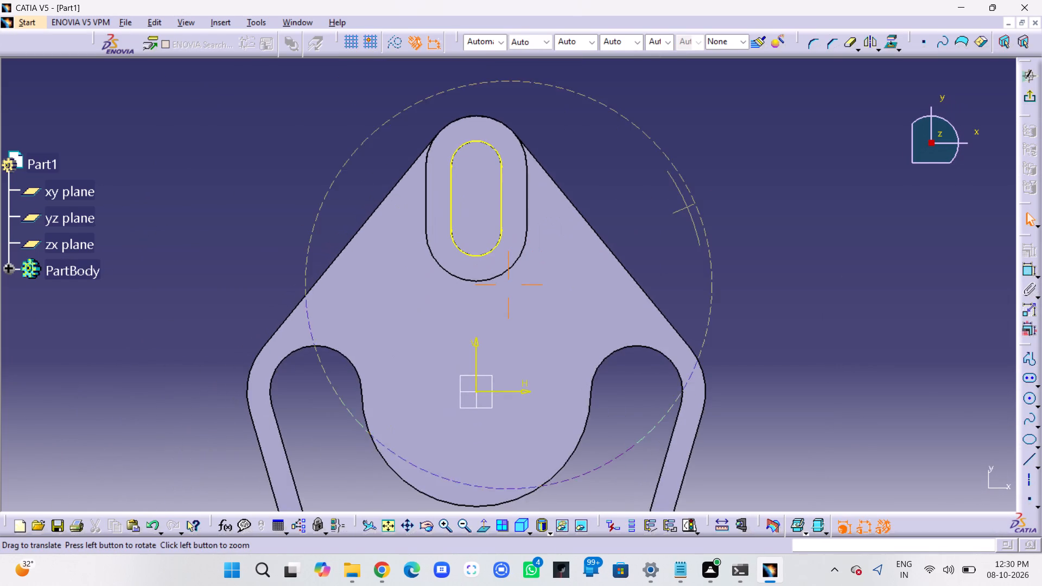
pyautogui.moveTo(749, 180); pyautogui.dragTo(753, 170, button='middle')
pyautogui.rightClick(753, 170)
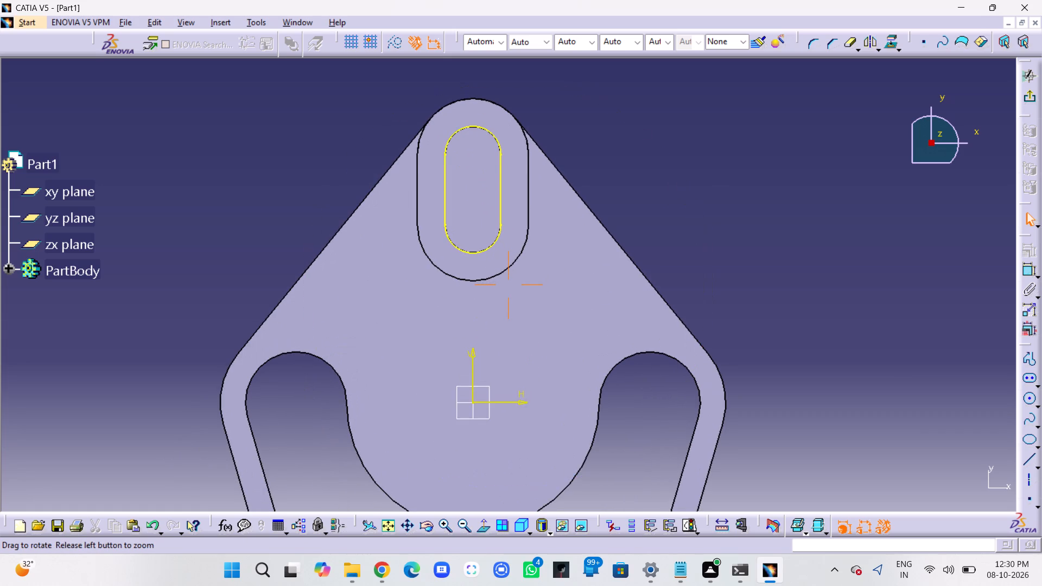
pyautogui.moveTo(753, 170); pyautogui.dragTo(755, 191, button='middle')
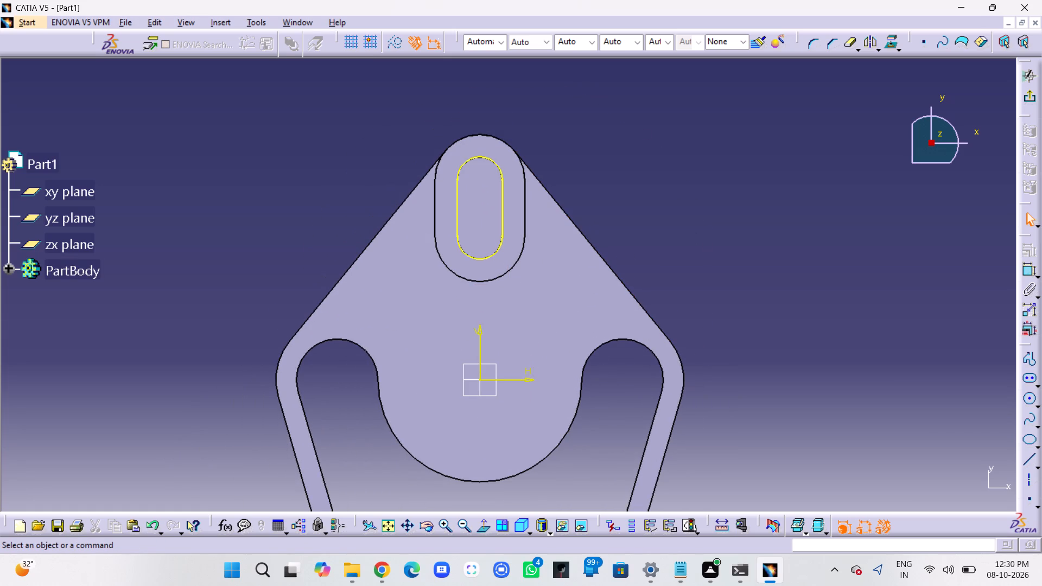
pyautogui.hotkey('ctrl', 'z')
pyautogui.hotkey('ctrl', 'z')
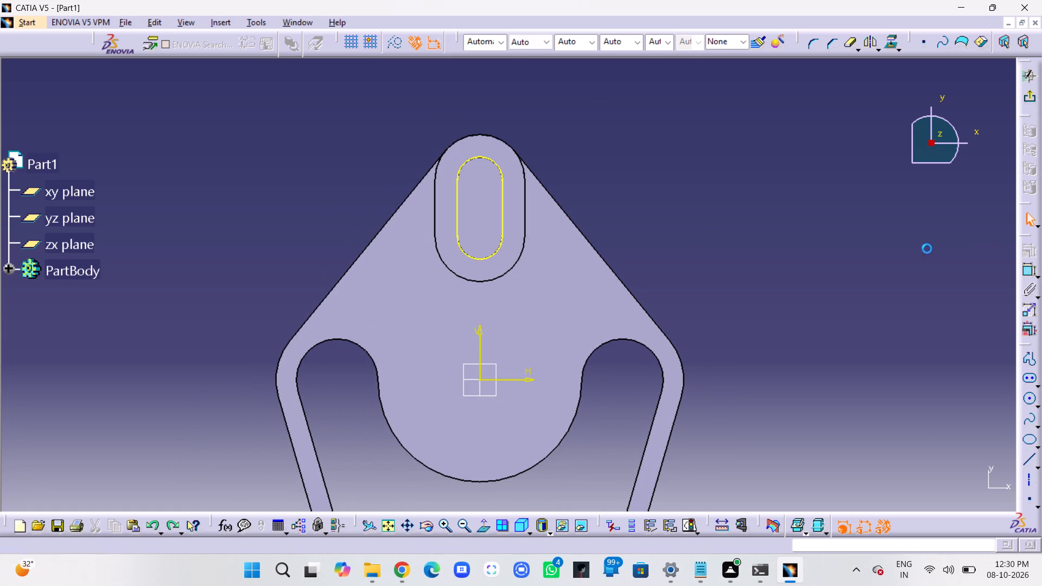
pyautogui.hotkey('ctrl', 'z')
pyautogui.click(592, 222)
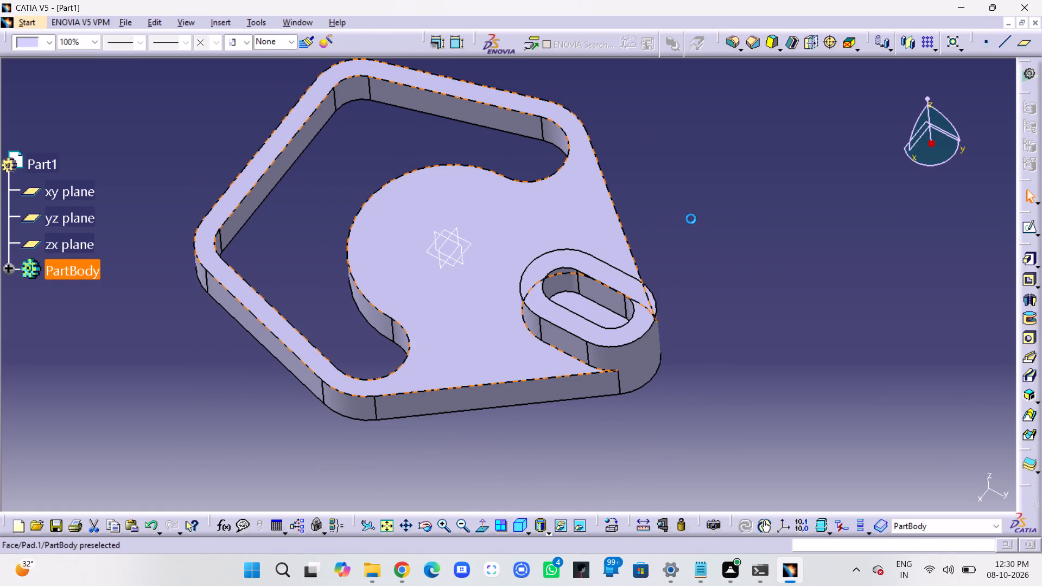
pyautogui.click(691, 219)
# Create a sketch on the xy plane and project the slot's four inner edges into it.
pyautogui.click(471, 246)
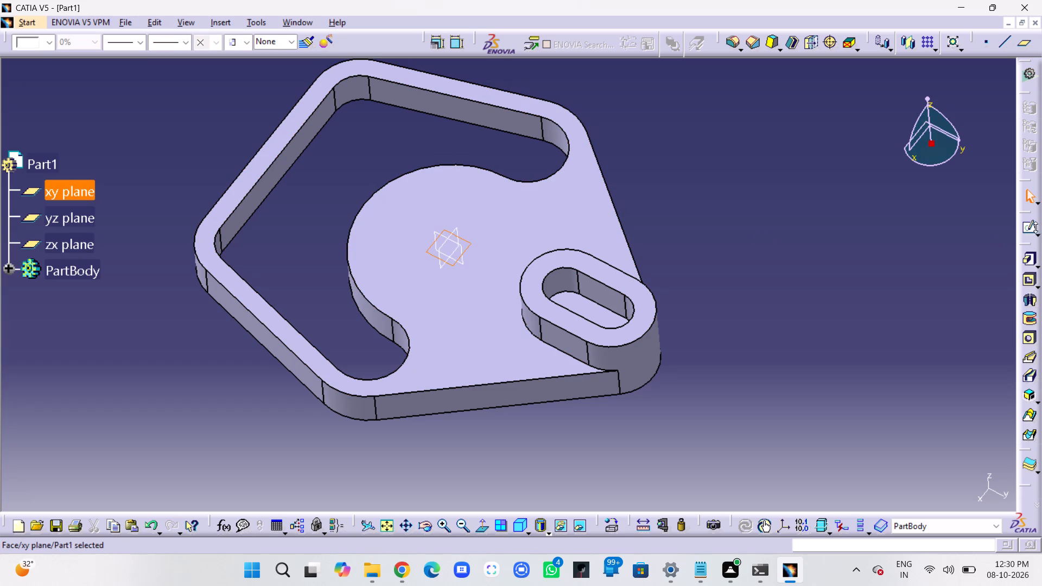
pyautogui.click(1023, 228)
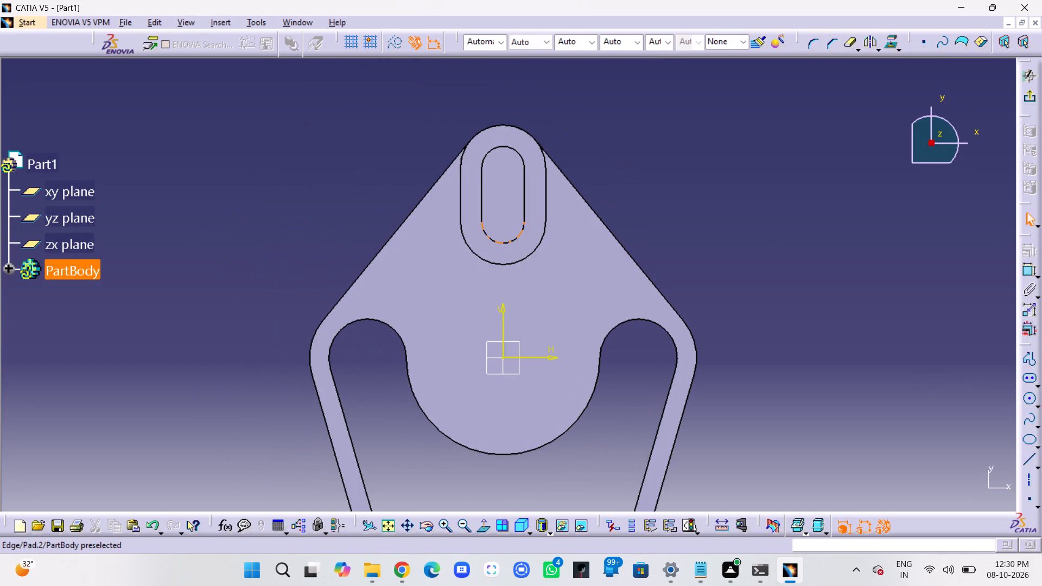
pyautogui.keyDown('ctrl'); pyautogui.click(519, 229); pyautogui.keyUp('ctrl')
pyautogui.keyDown('ctrl'); pyautogui.click(528, 199); pyautogui.keyUp('ctrl')
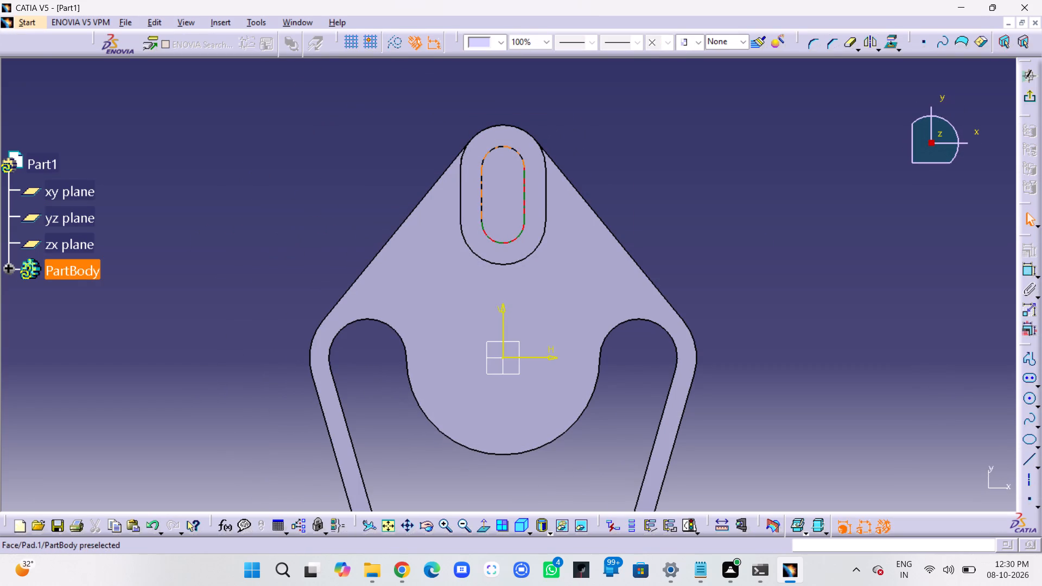
pyautogui.keyDown('ctrl'); pyautogui.click(482, 207); pyautogui.keyUp('ctrl')
pyautogui.keyDown('ctrl'); pyautogui.click(510, 153); pyautogui.keyUp('ctrl')
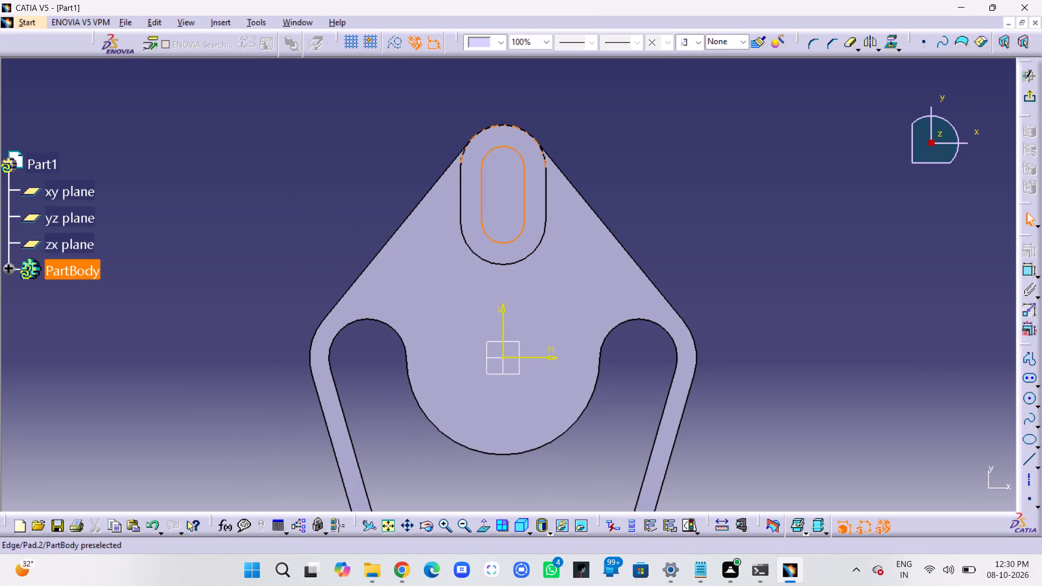
pyautogui.click(886, 44)
pyautogui.click(850, 226)
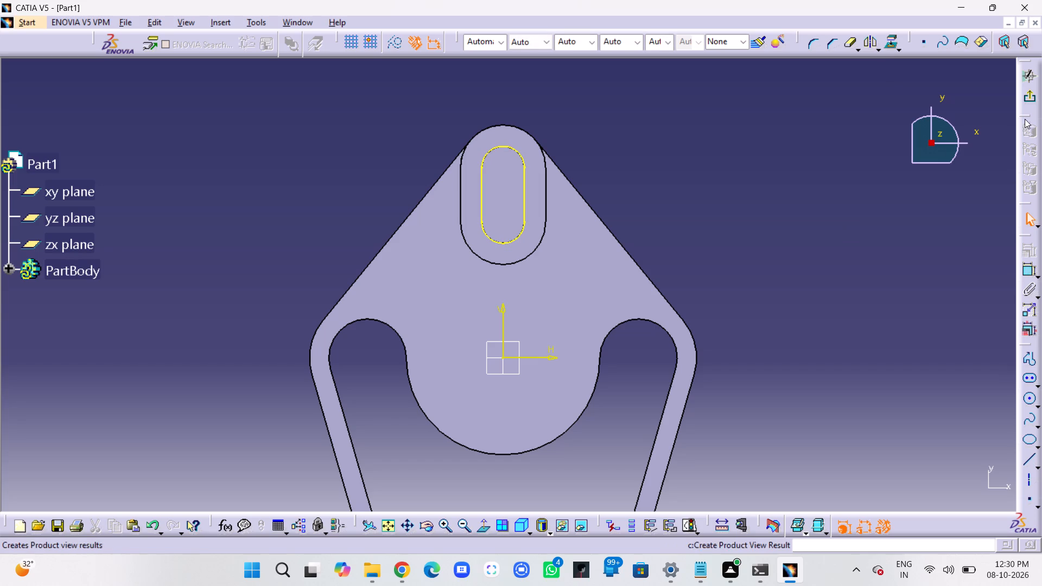
pyautogui.click(1028, 99)
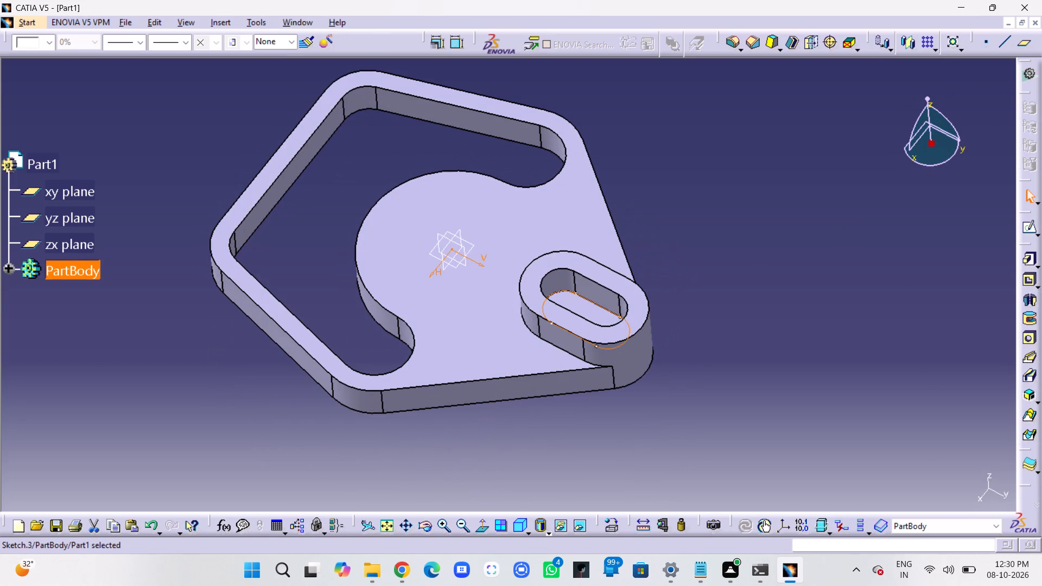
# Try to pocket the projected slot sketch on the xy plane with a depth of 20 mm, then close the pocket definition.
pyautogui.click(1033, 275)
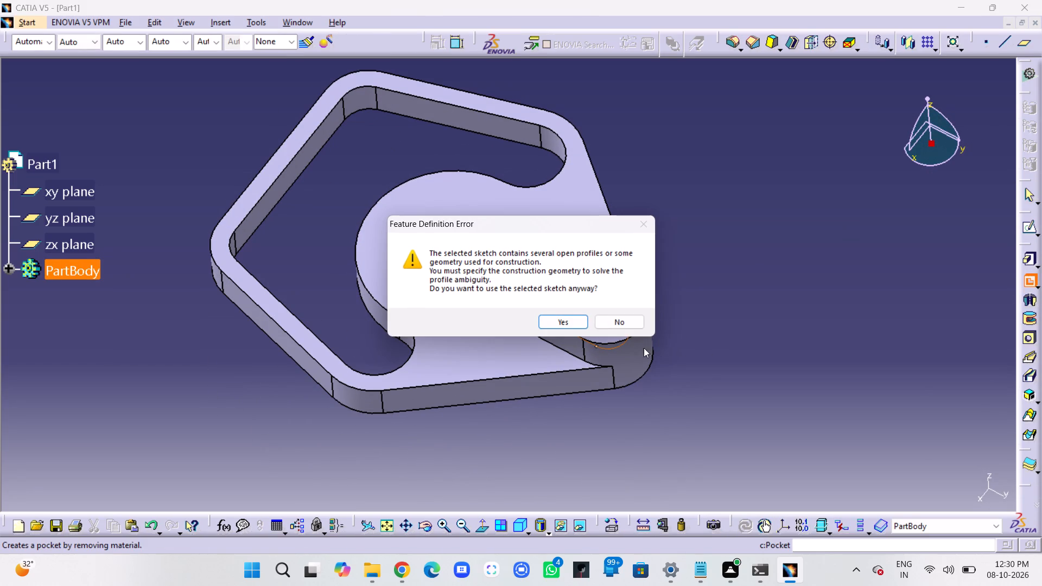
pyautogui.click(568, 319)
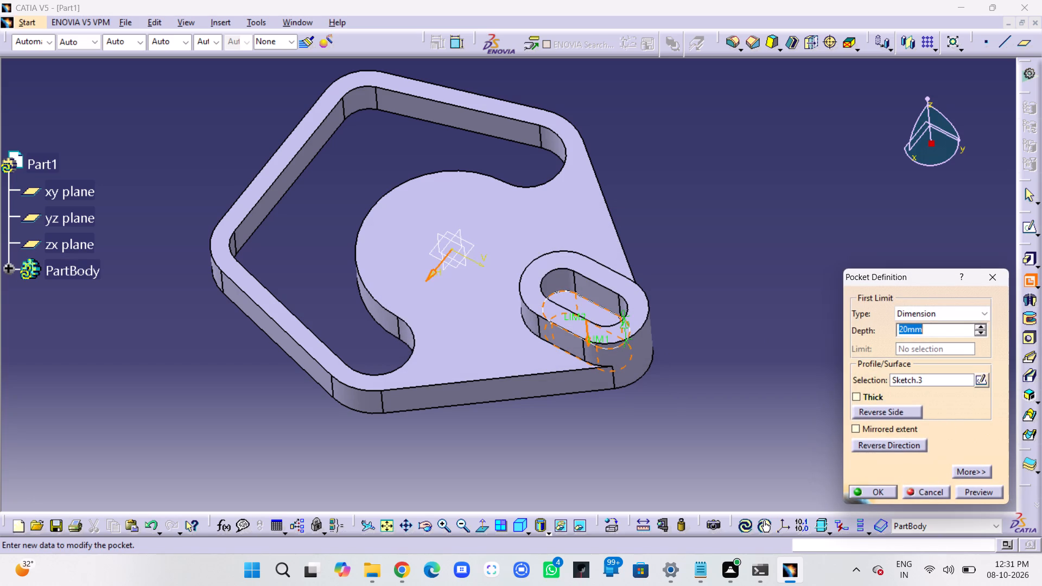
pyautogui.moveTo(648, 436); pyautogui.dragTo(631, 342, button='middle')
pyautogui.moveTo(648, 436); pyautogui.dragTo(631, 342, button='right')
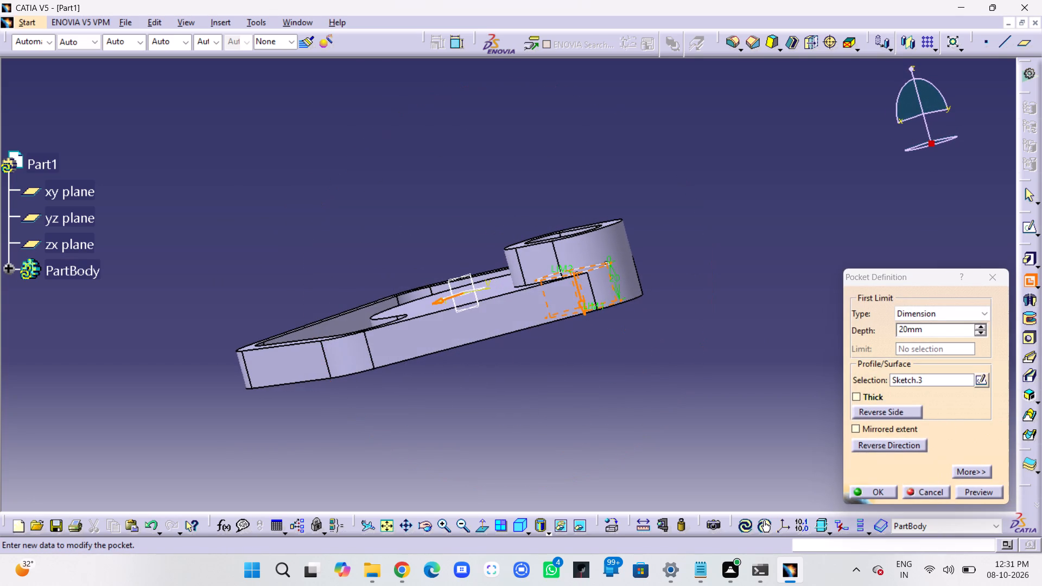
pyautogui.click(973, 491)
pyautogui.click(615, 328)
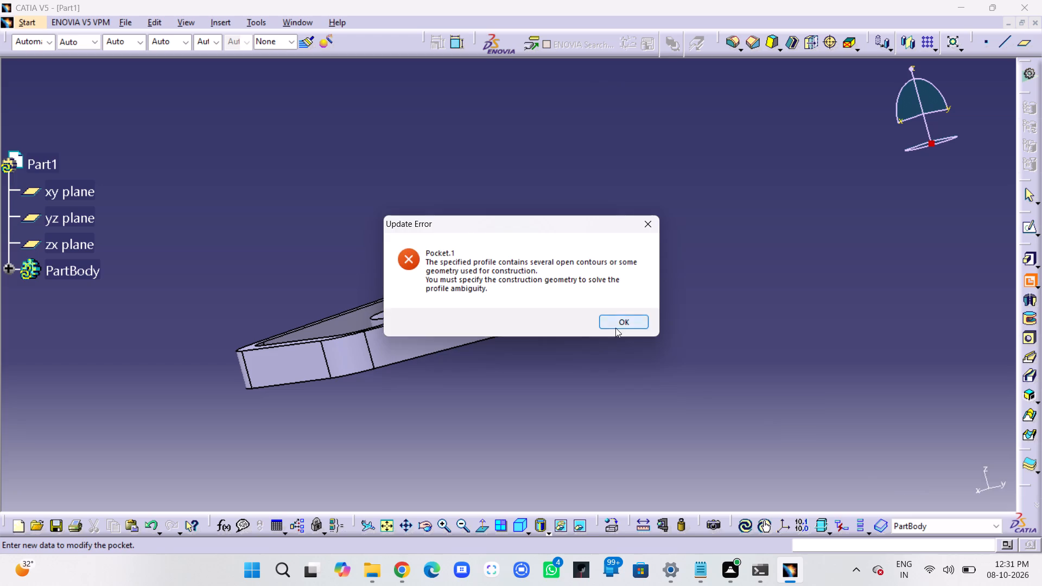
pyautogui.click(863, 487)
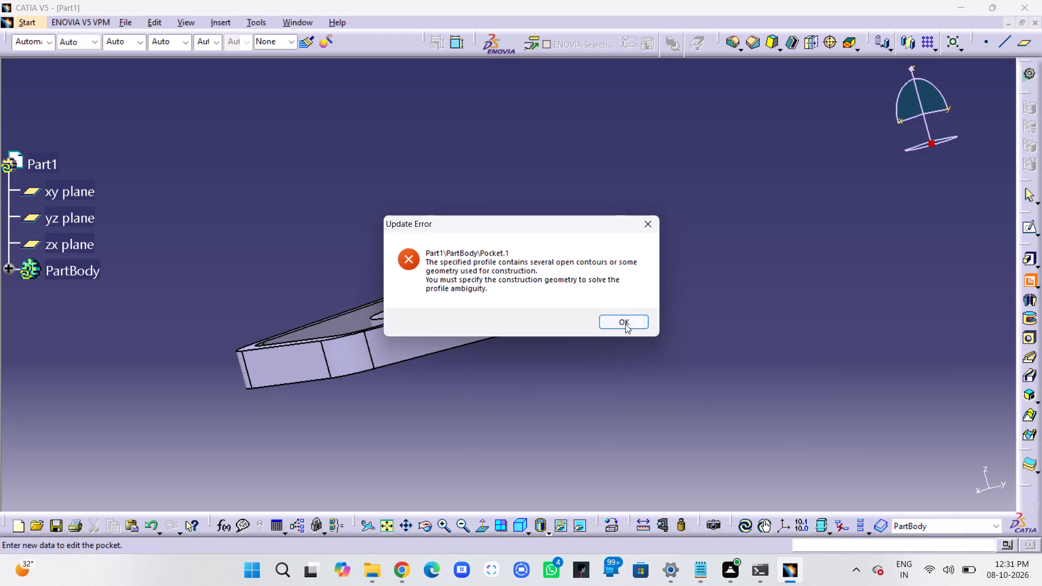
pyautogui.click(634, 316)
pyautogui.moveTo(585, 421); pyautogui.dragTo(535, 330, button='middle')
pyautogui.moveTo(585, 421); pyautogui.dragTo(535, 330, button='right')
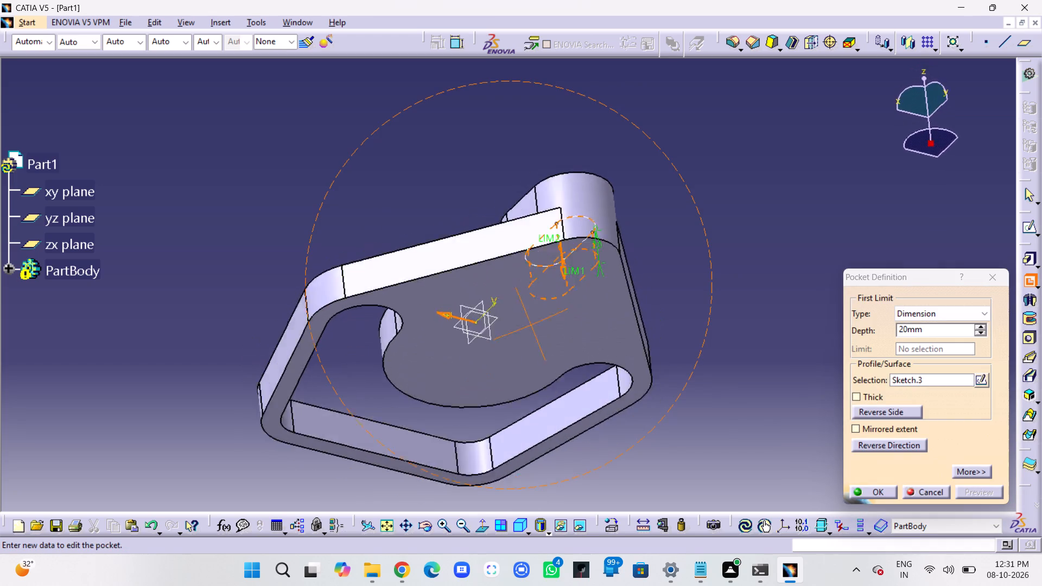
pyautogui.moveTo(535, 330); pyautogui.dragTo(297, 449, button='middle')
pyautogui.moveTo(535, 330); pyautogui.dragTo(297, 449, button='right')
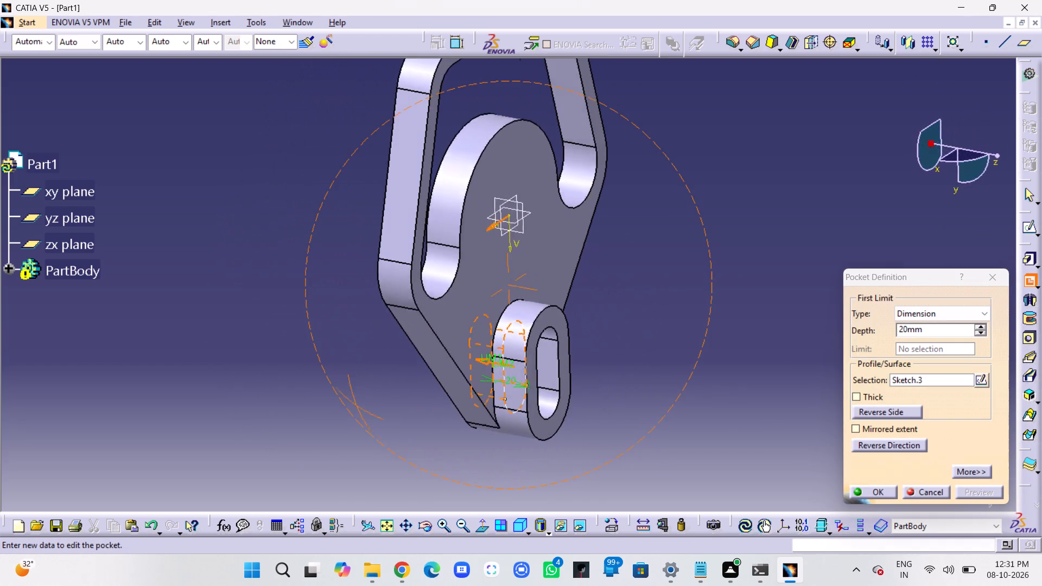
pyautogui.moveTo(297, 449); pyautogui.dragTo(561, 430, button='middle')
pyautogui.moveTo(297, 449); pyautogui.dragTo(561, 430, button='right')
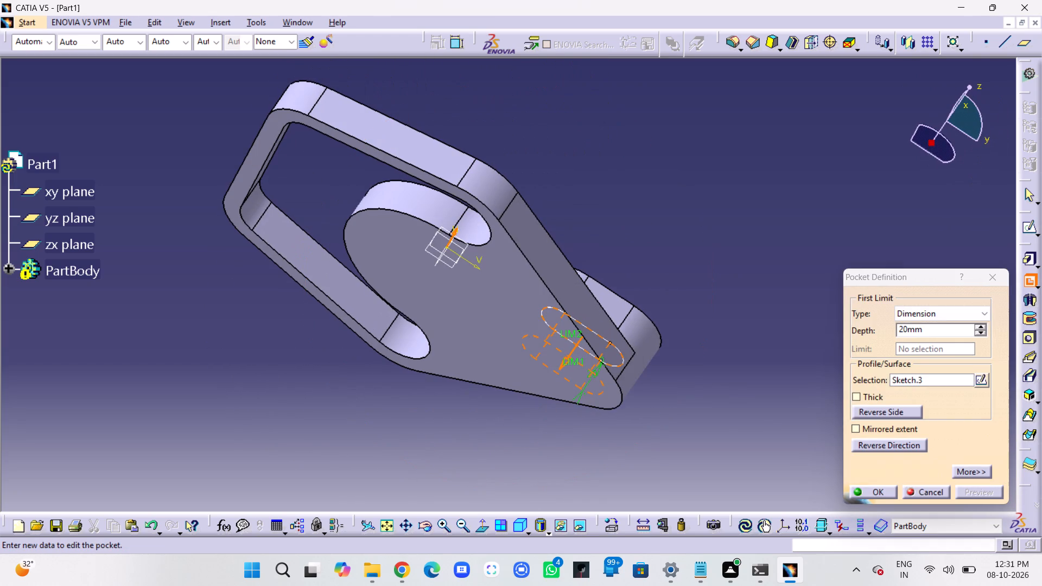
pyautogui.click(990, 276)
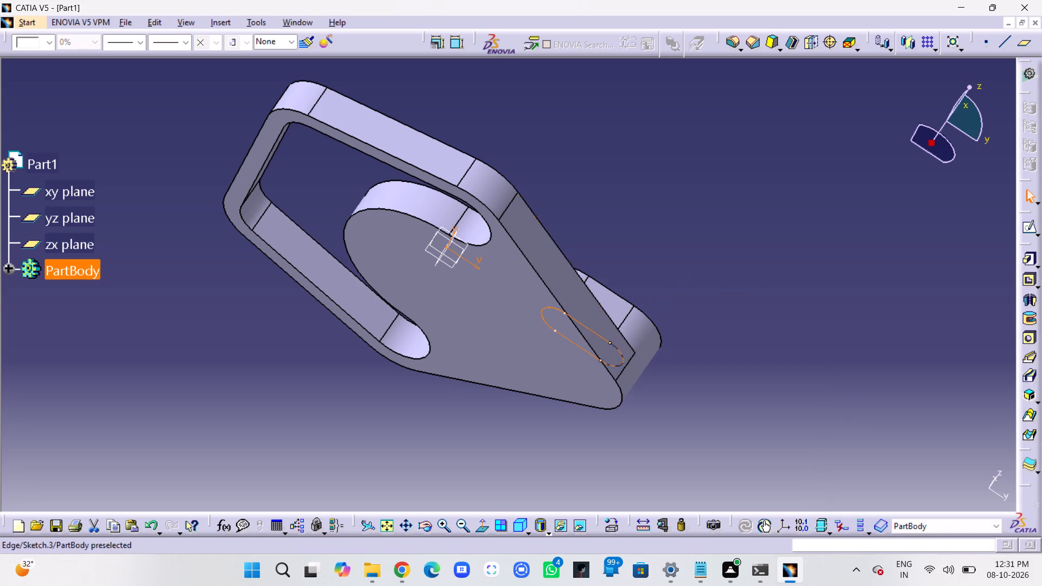
# Reopen the projected slot sketch and check its solving status and the open profile in Sketch Analysis.
pyautogui.doubleClick(618, 349)
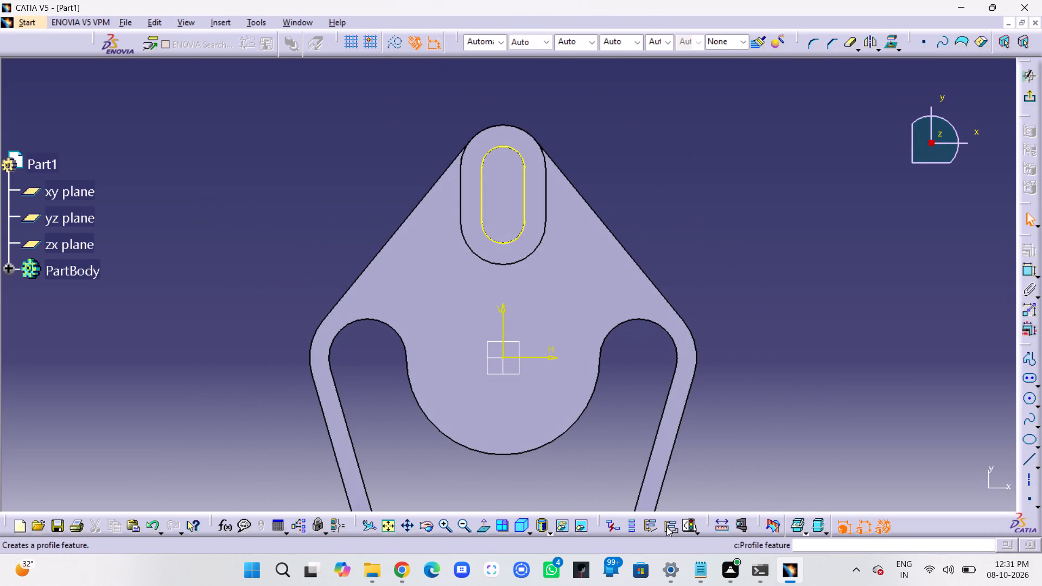
pyautogui.click(692, 524)
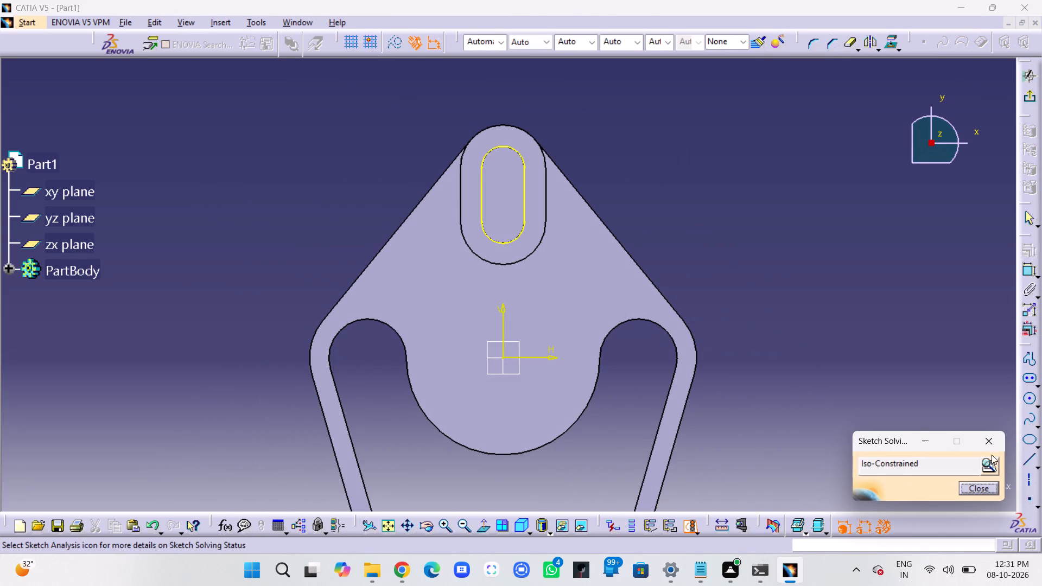
pyautogui.click(993, 467)
pyautogui.click(693, 104)
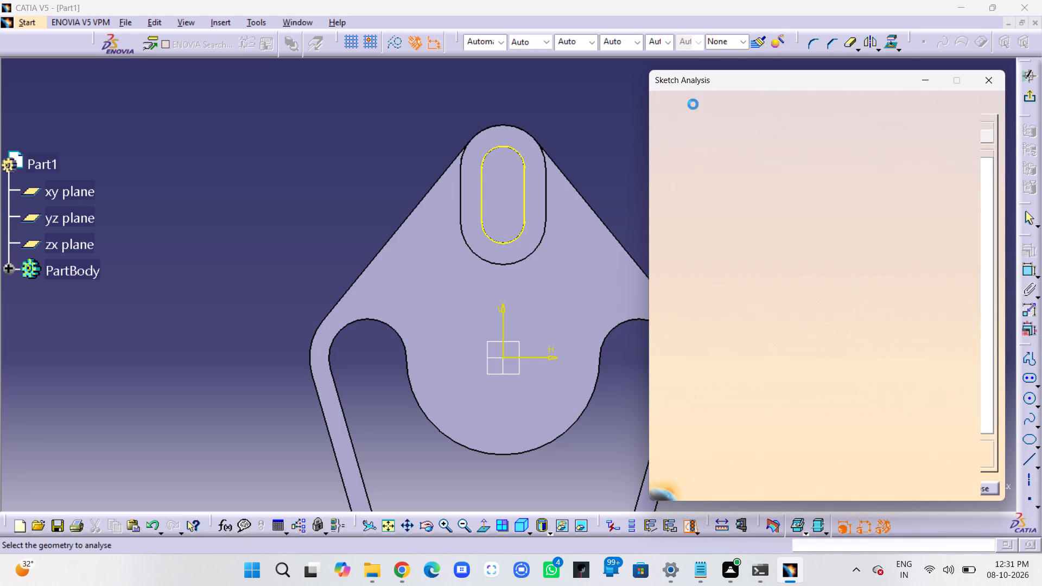
pyautogui.click(843, 180)
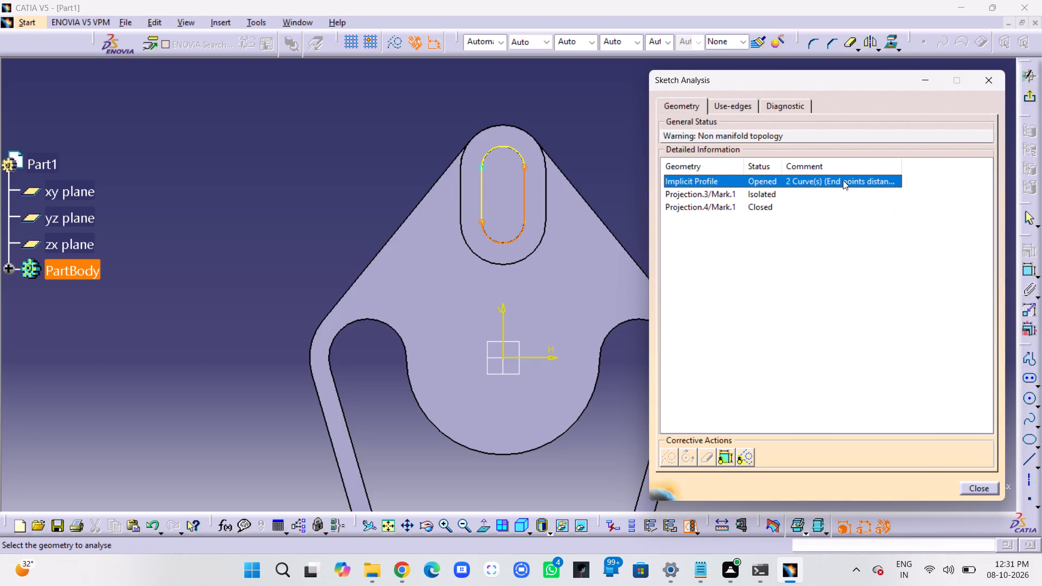
pyautogui.moveTo(476, 235); pyautogui.dragTo(481, 112, button='middle')
pyautogui.rightClick(476, 235)
pyautogui.moveTo(481, 115); pyautogui.dragTo(486, 264, button='middle')
pyautogui.rightClick(482, 320)
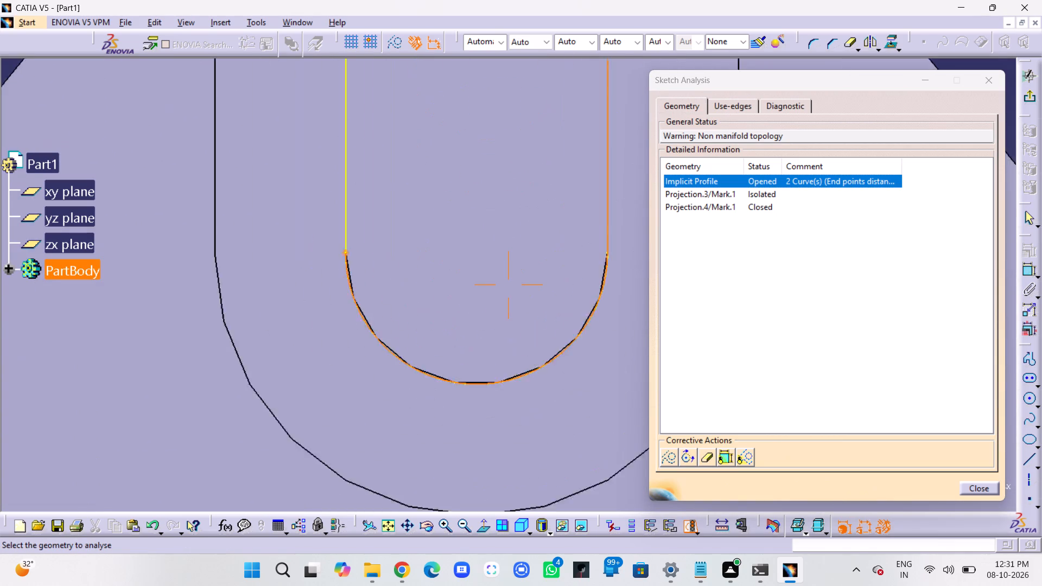
pyautogui.moveTo(486, 264); pyautogui.dragTo(499, 193, button='middle')
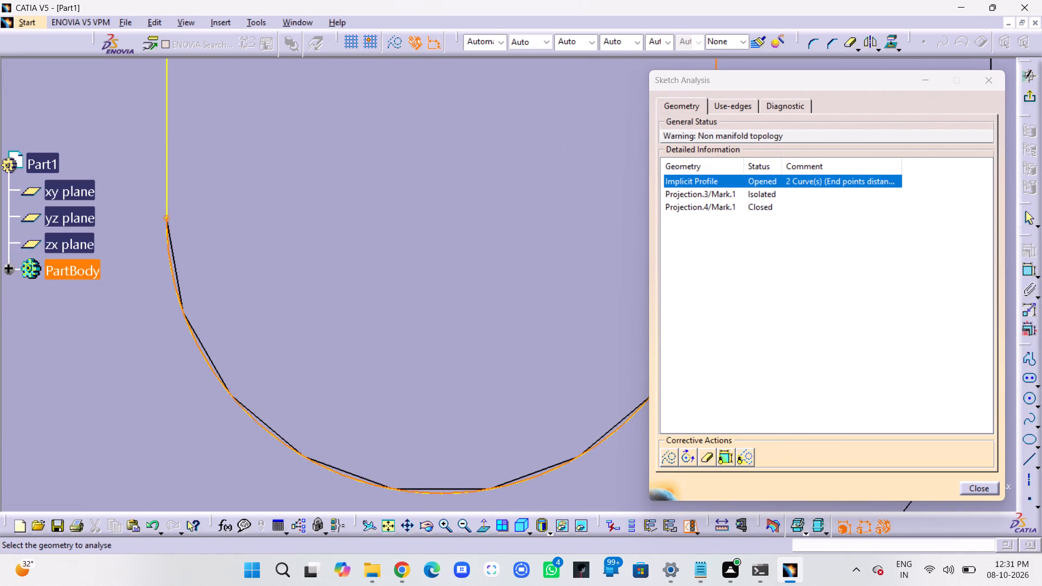
pyautogui.click(168, 217)
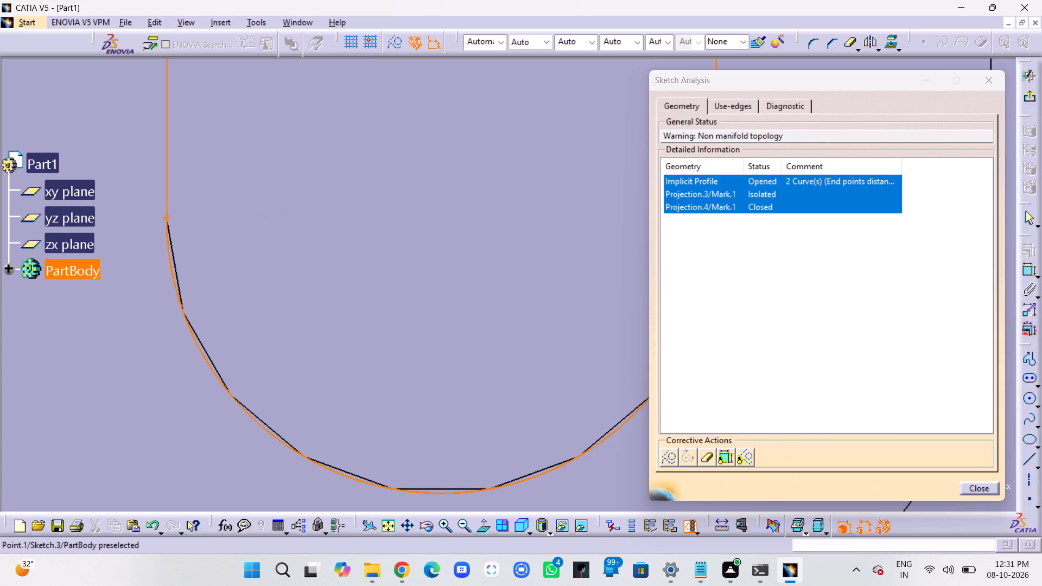
pyautogui.click(983, 80)
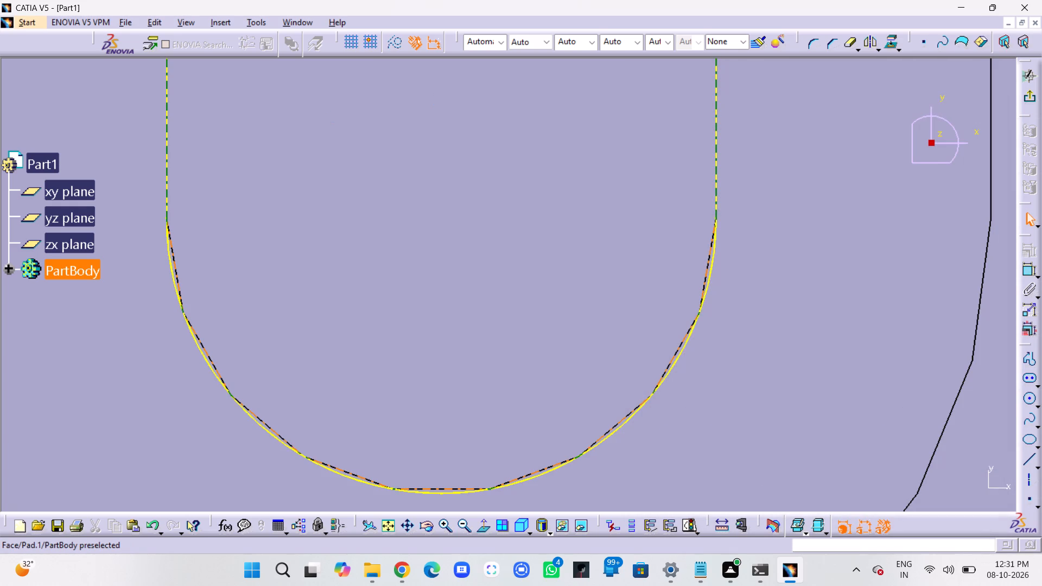
pyautogui.click(177, 266)
pyautogui.press('Escape')
pyautogui.press('Escape')
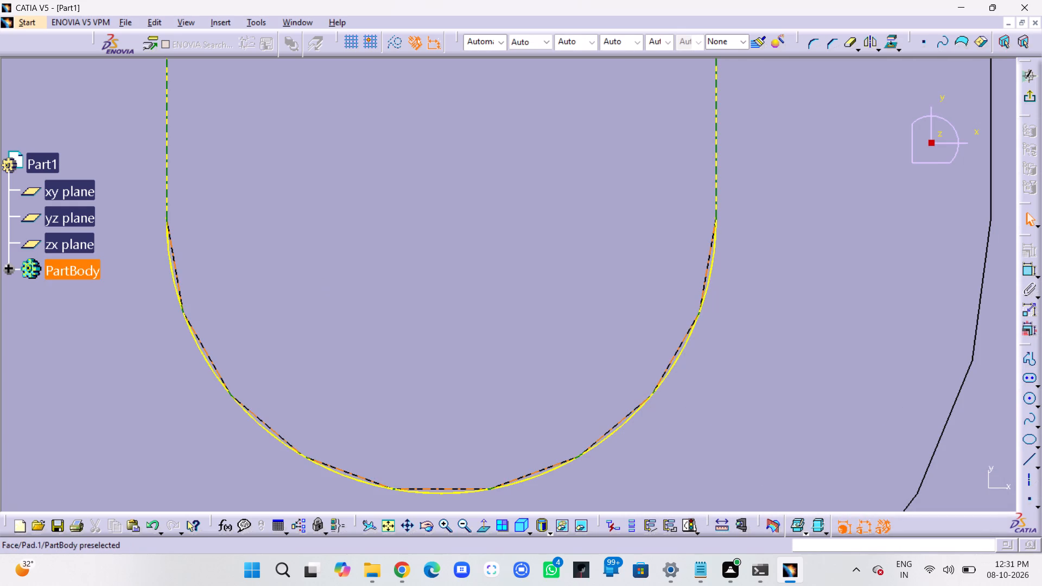
pyautogui.press('Escape')
# Delete the projected arcs at both ends of the slot, keeping its two straight sides.
pyautogui.moveTo(383, 325); pyautogui.dragTo(401, 404, button='middle')
pyautogui.rightClick(383, 325)
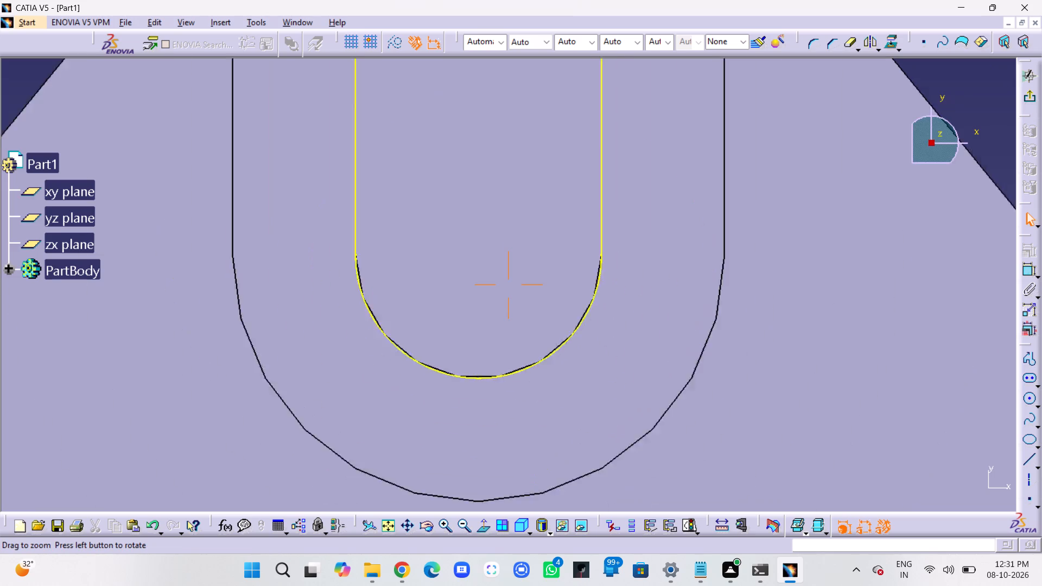
pyautogui.moveTo(401, 404); pyautogui.dragTo(421, 482, button='middle')
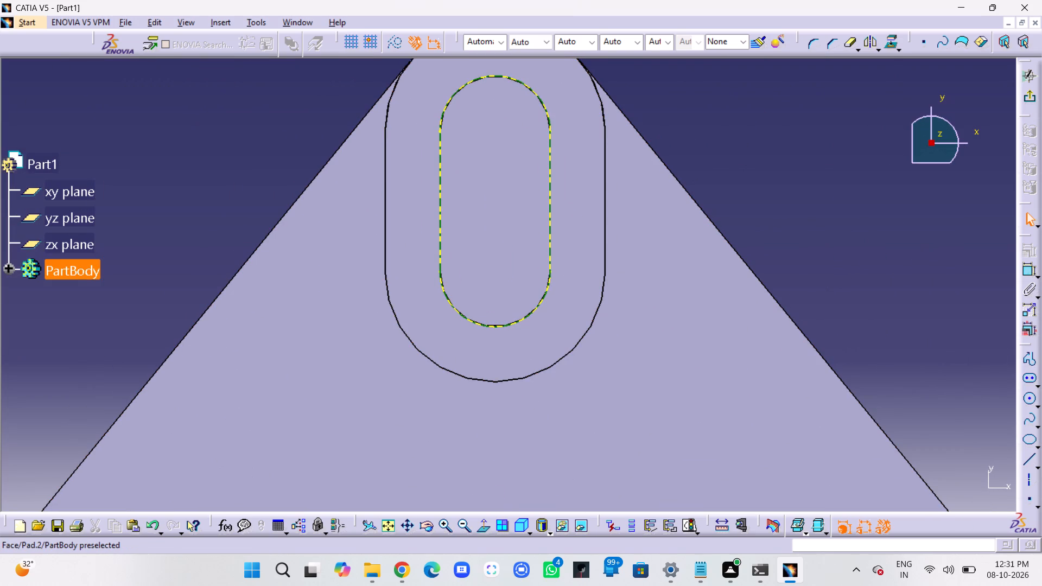
pyautogui.click(471, 322)
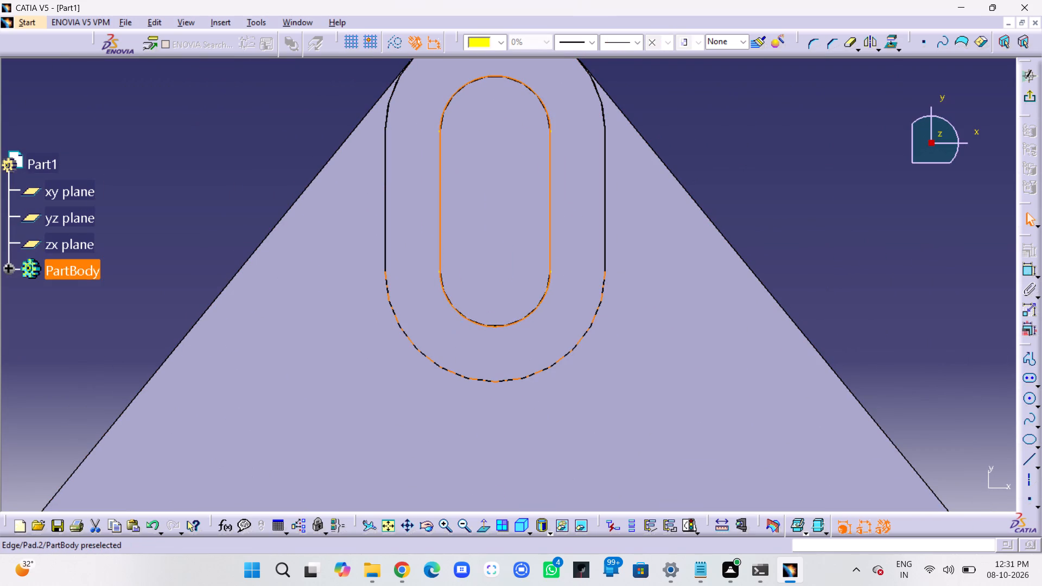
pyautogui.press('Delete')
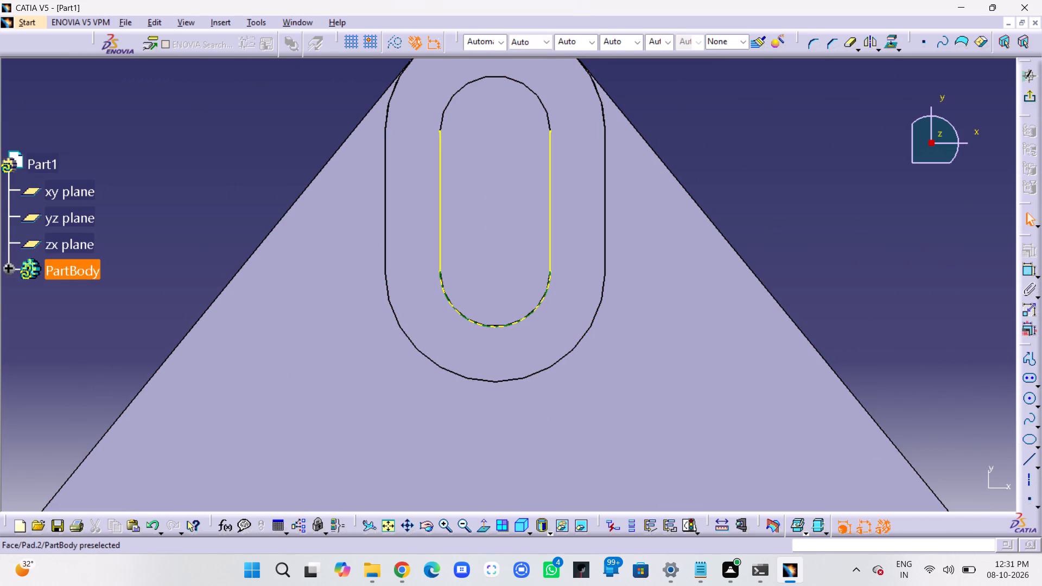
pyautogui.click(533, 314)
pyautogui.press('Delete')
# Draw an 11 mm radius circle centred at H 0, V 98 mm and a matching one at V 70 mm, both reaching the slot's straight sides.
pyautogui.moveTo(546, 320); pyautogui.dragTo(542, 370, button='middle')
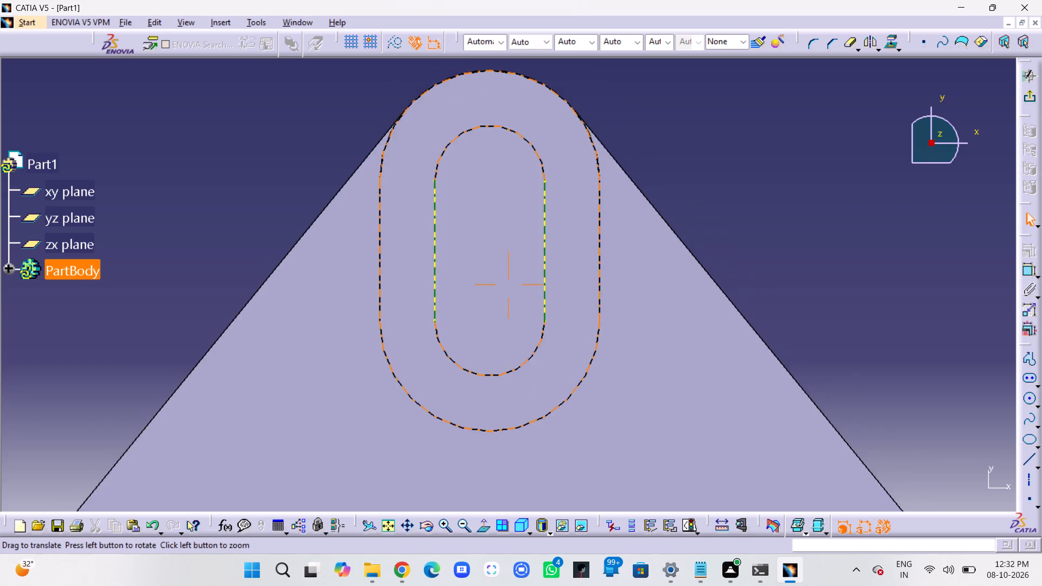
pyautogui.rightClick(542, 370)
pyautogui.moveTo(542, 370); pyautogui.dragTo(566, 423, button='middle')
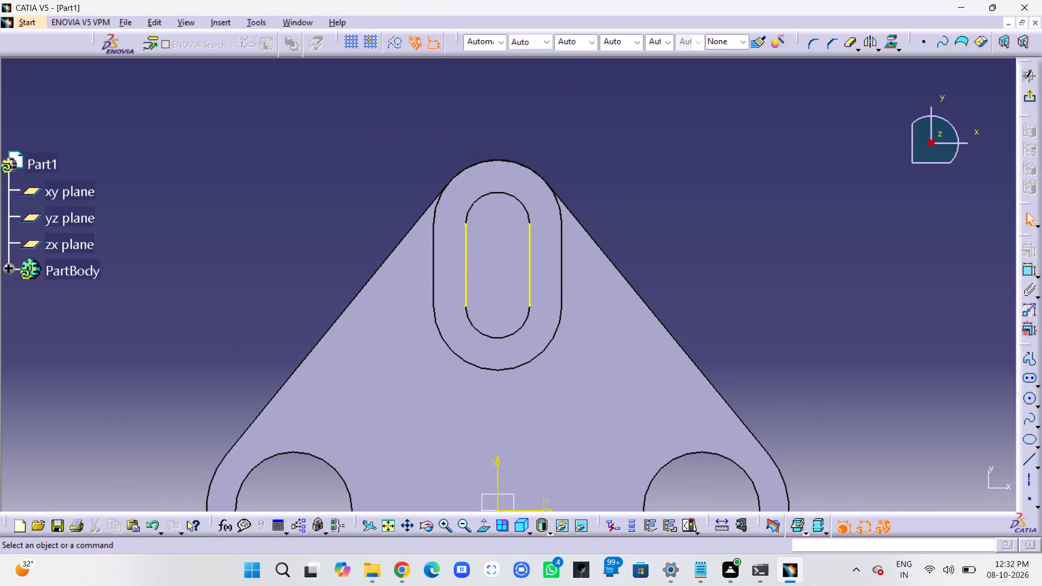
pyautogui.click(1031, 398)
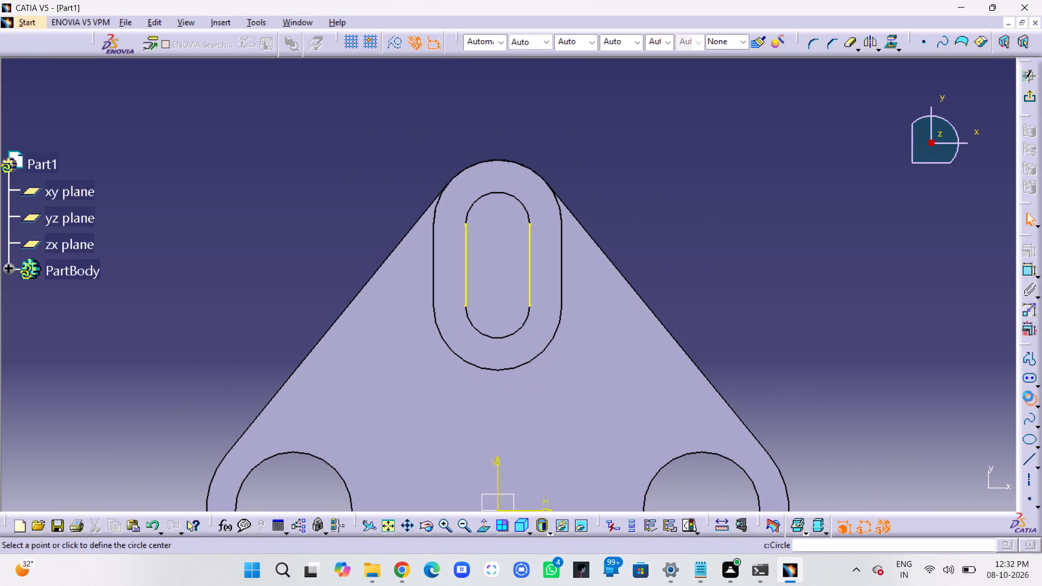
pyautogui.click(498, 224)
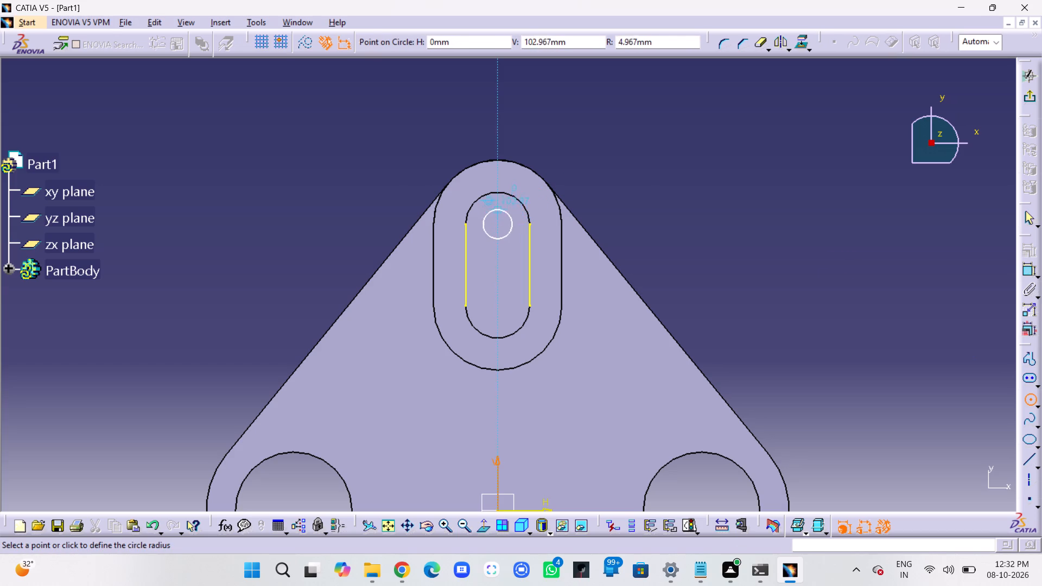
pyautogui.click(530, 225)
pyautogui.click(735, 211)
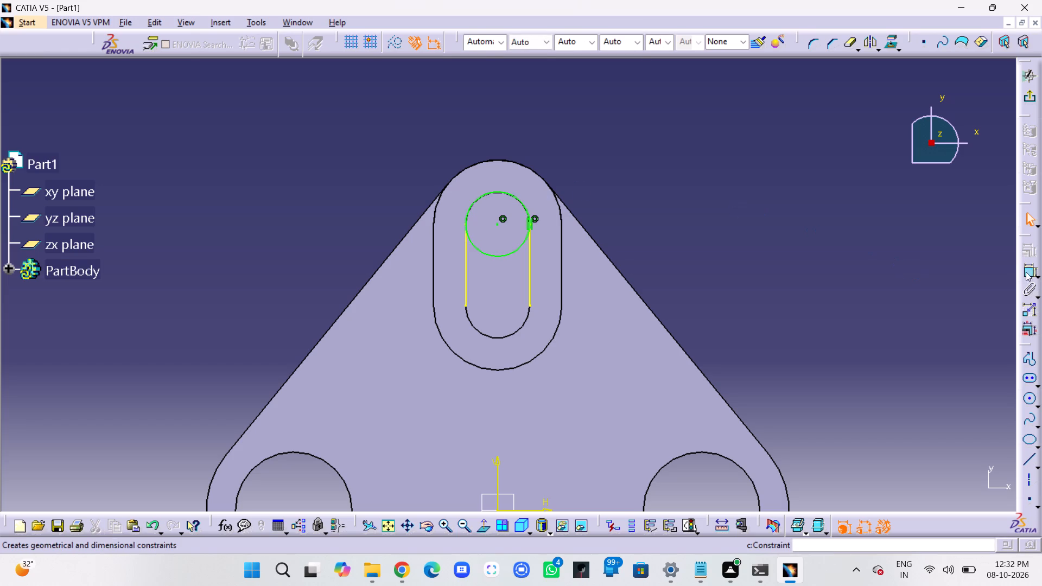
pyautogui.click(1031, 400)
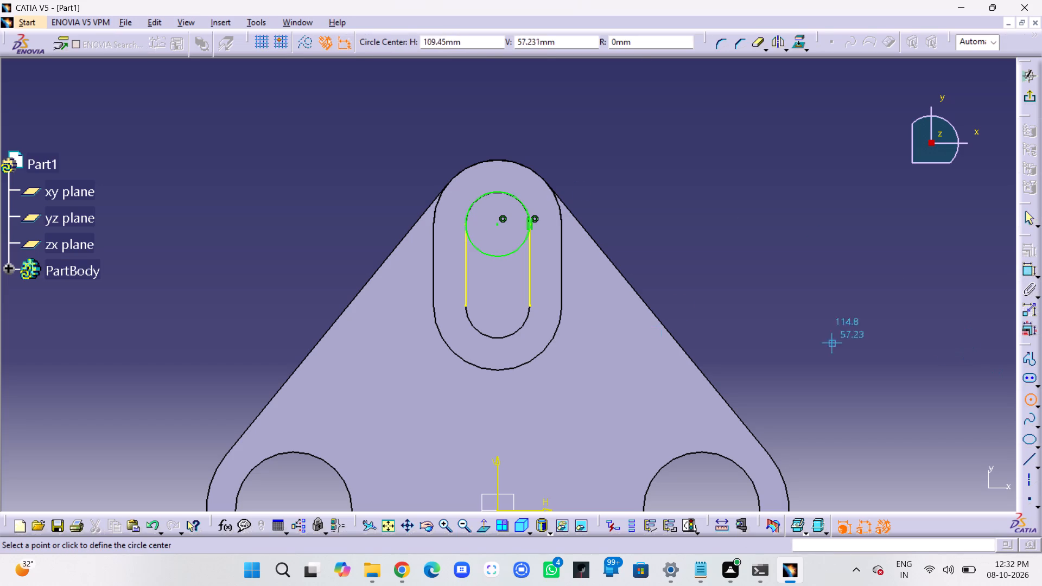
pyautogui.click(499, 305)
pyautogui.click(466, 305)
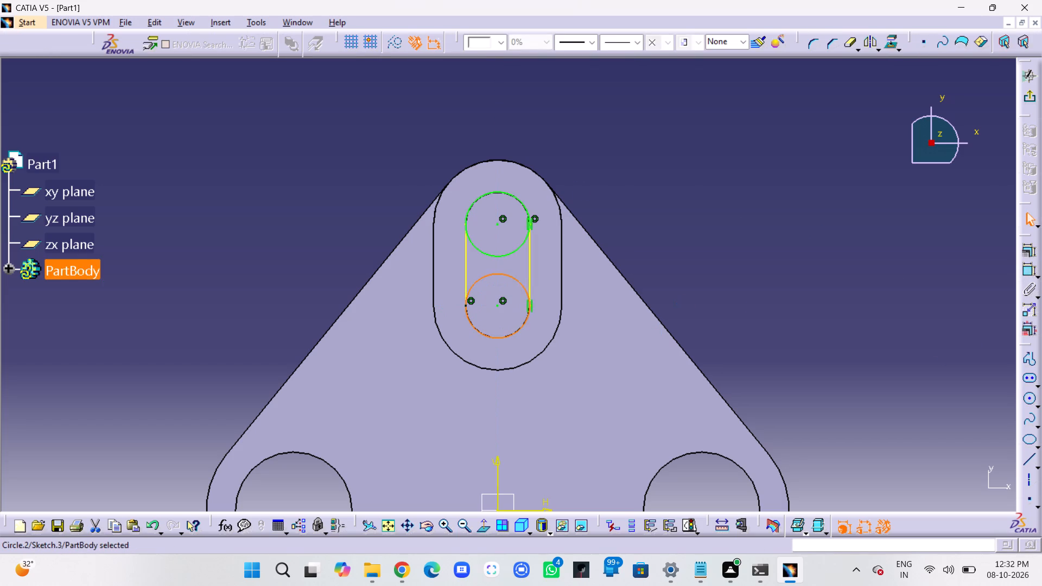
pyautogui.click(741, 306)
# Quick Trim the inner halves of both circles to leave a closed slot outline, and exit the sketch.
pyautogui.click(848, 48)
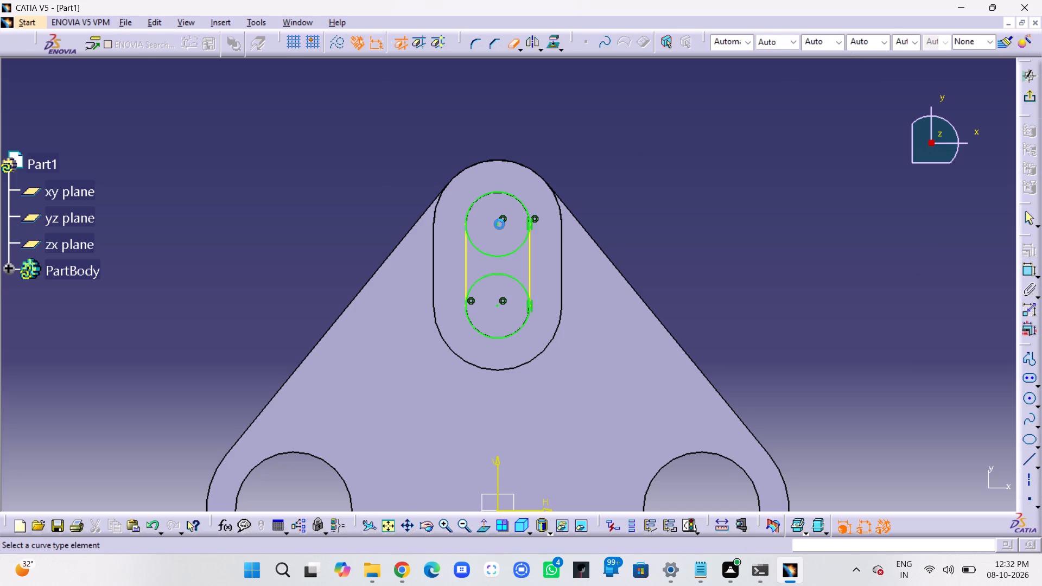
pyautogui.click(495, 260)
pyautogui.click(497, 257)
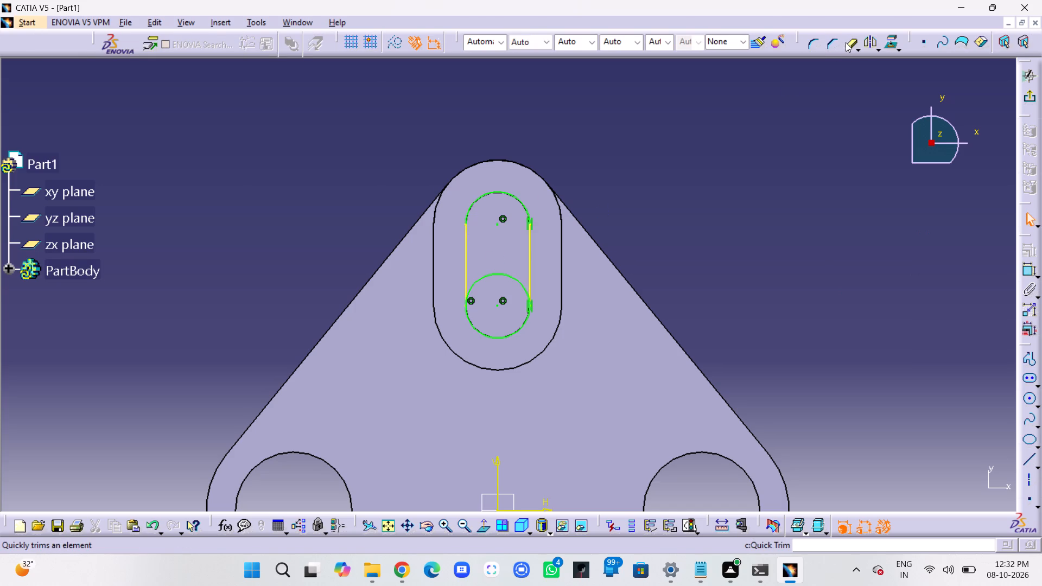
pyautogui.click(847, 42)
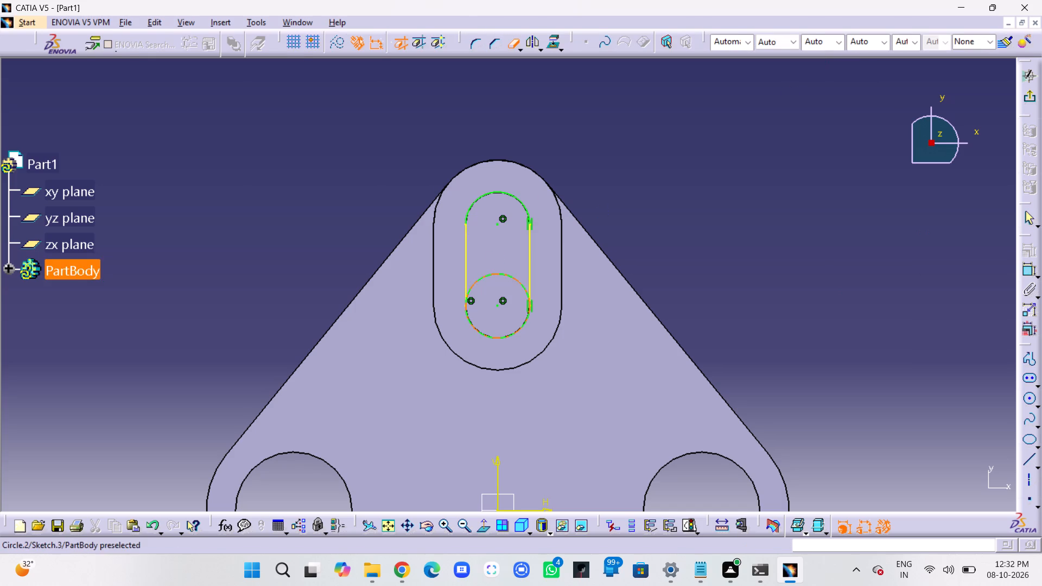
pyautogui.click(502, 275)
pyautogui.click(675, 252)
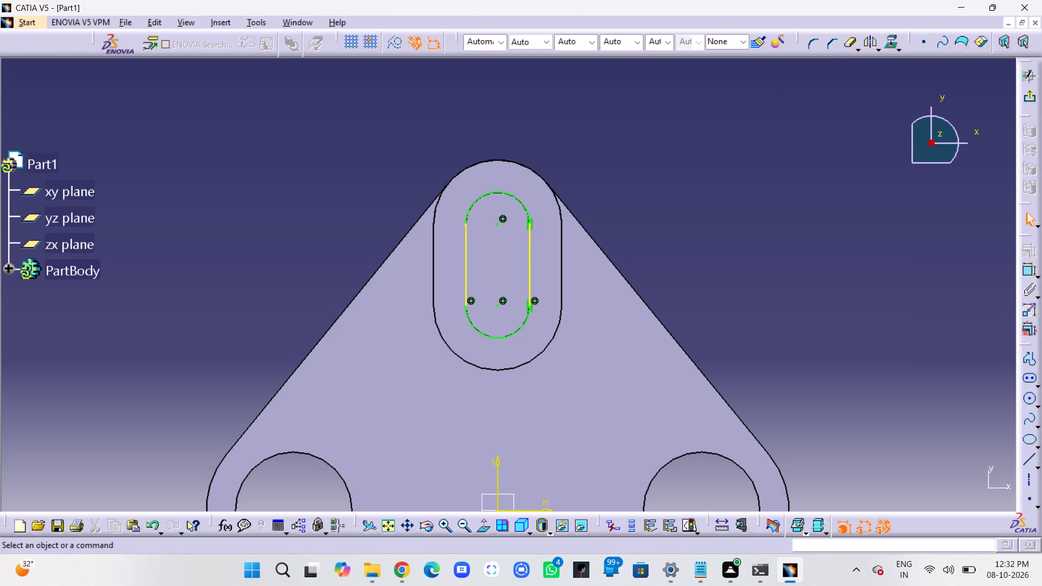
pyautogui.click(1032, 100)
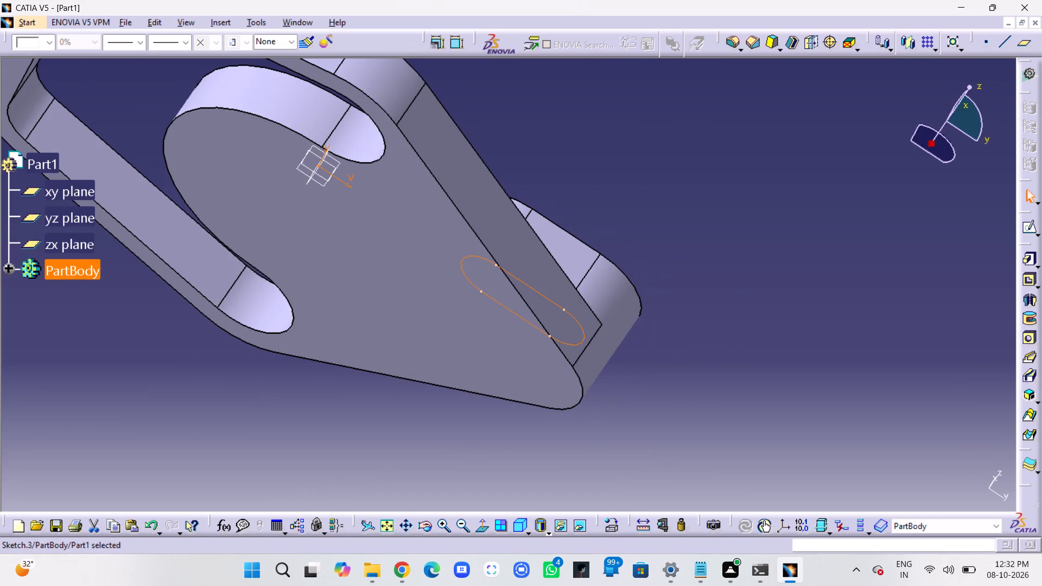
# Cut the closed slot sketch through the plate as a 20 mm deep pocket.
pyautogui.click(1031, 281)
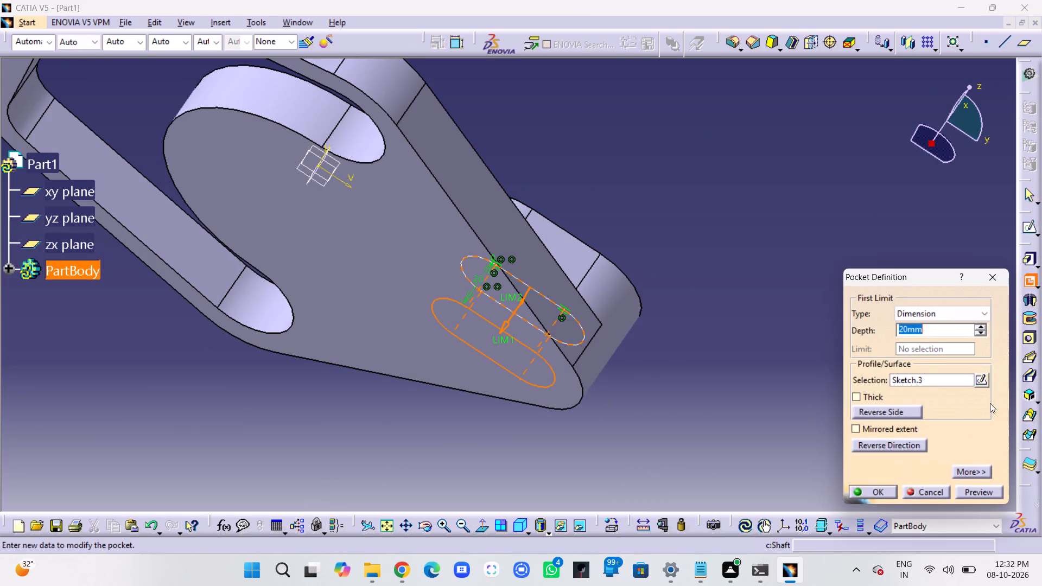
pyautogui.click(978, 494)
pyautogui.click(879, 493)
pyautogui.click(792, 385)
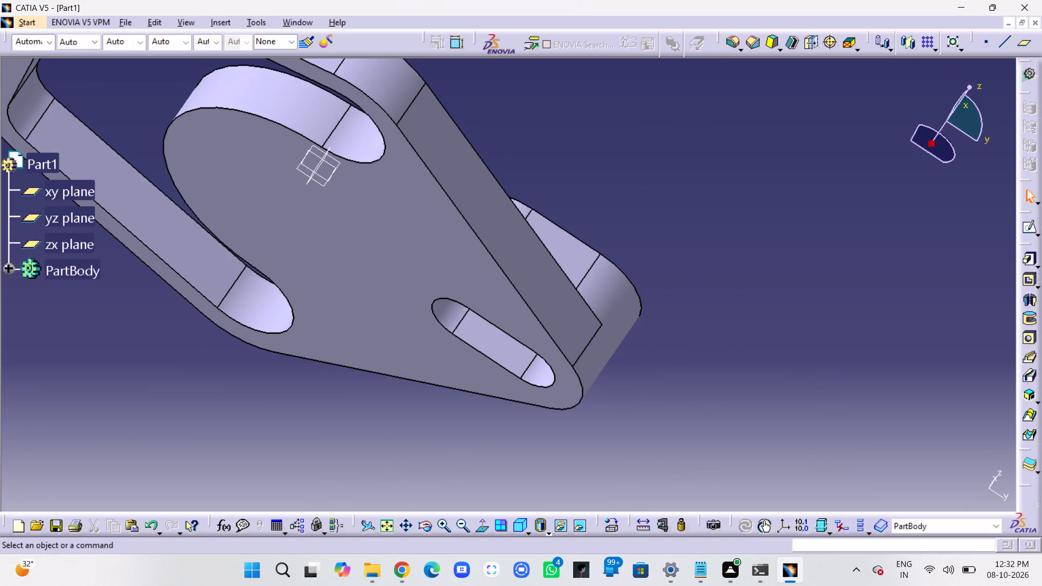
# Examine the finished part from below, above and the sides, checking the slot through the boss and plate.
pyautogui.moveTo(760, 301); pyautogui.dragTo(746, 367, button='middle')
pyautogui.moveTo(760, 301); pyautogui.dragTo(746, 367, button='right')
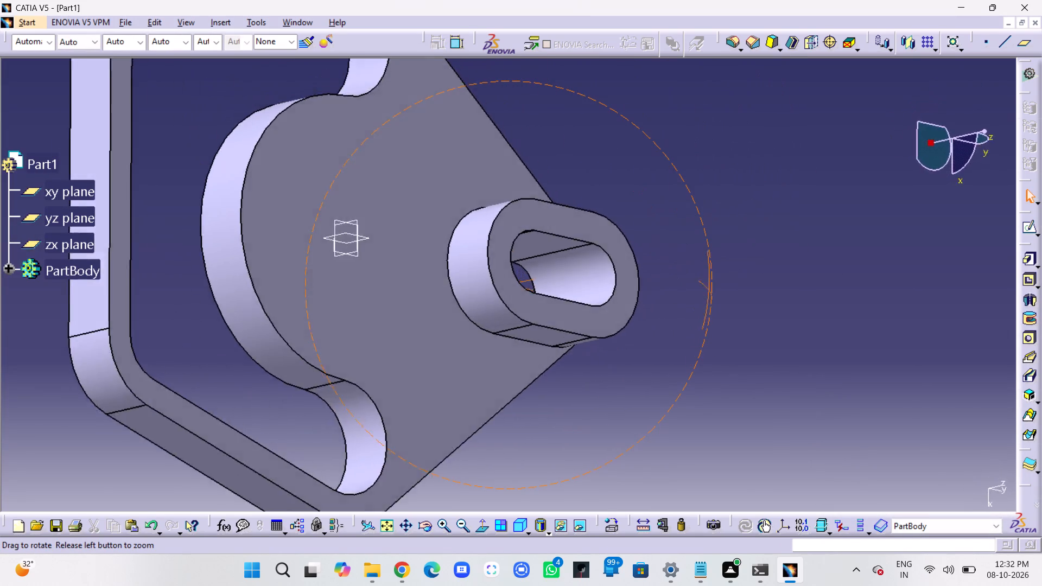
pyautogui.moveTo(746, 367); pyautogui.dragTo(632, 281, button='middle')
pyautogui.moveTo(746, 367); pyautogui.dragTo(632, 281, button='right')
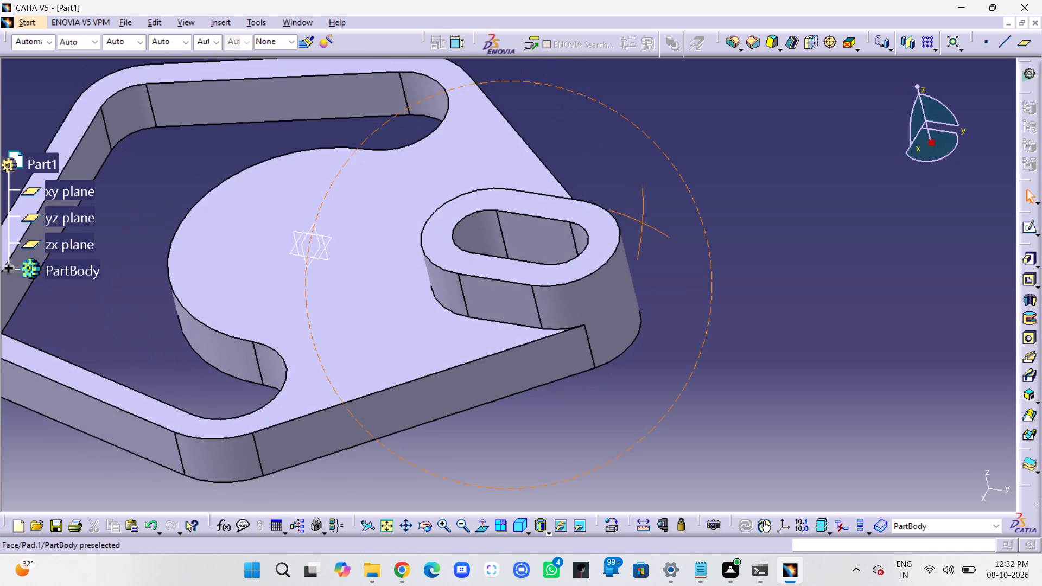
pyautogui.moveTo(395, 363); pyautogui.dragTo(393, 286, button='middle')
pyautogui.rightClick(395, 275)
pyautogui.moveTo(406, 383); pyautogui.dragTo(393, 286, button='right')
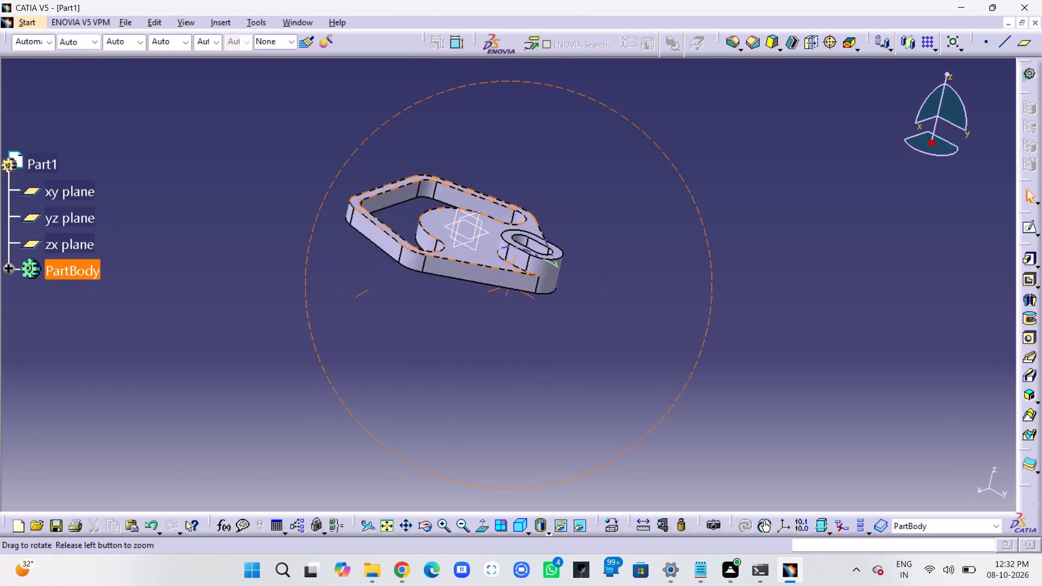
pyautogui.moveTo(393, 286); pyautogui.dragTo(416, 373, button='right')
pyautogui.moveTo(393, 286); pyautogui.dragTo(416, 373, button='middle')
pyautogui.middleClick(533, 347)
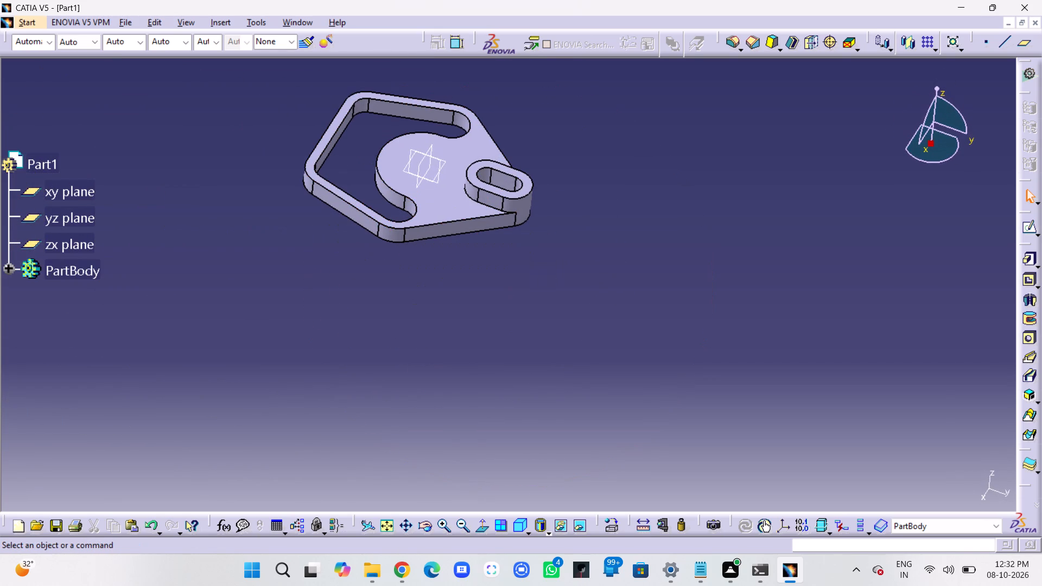
pyautogui.moveTo(525, 347); pyautogui.dragTo(575, 273, button='middle')
pyautogui.moveTo(562, 372); pyautogui.dragTo(575, 273, button='right')
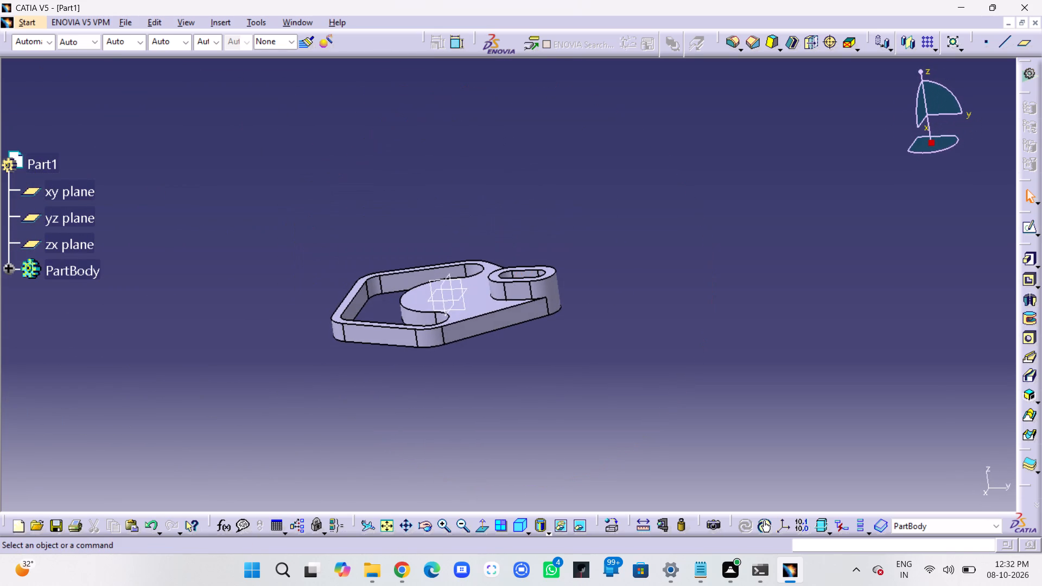
pyautogui.moveTo(560, 380); pyautogui.dragTo(632, 249, button='middle')
pyautogui.rightClick(633, 336)
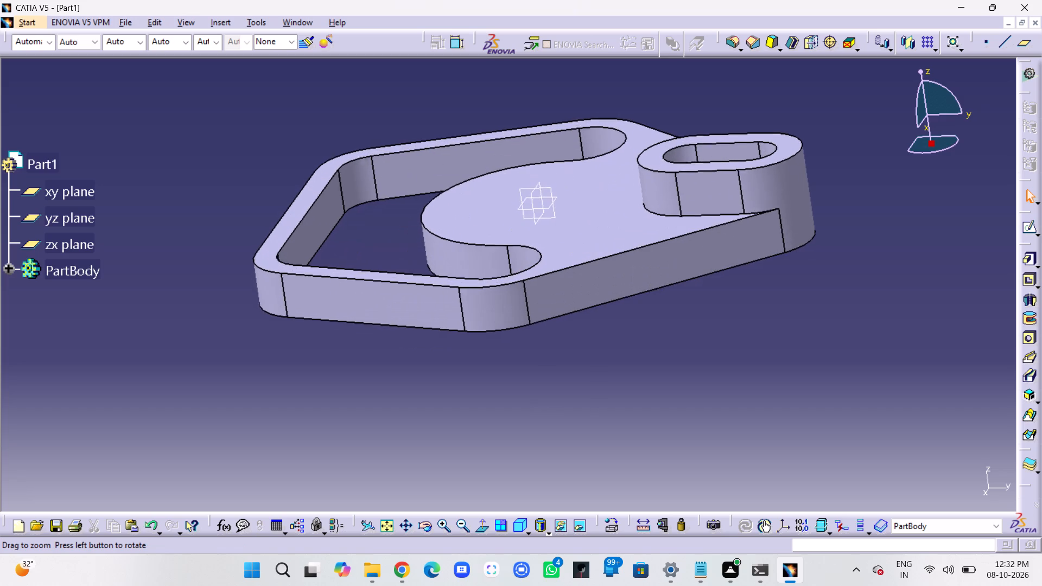
pyautogui.moveTo(632, 249); pyautogui.dragTo(632, 247, button='middle')
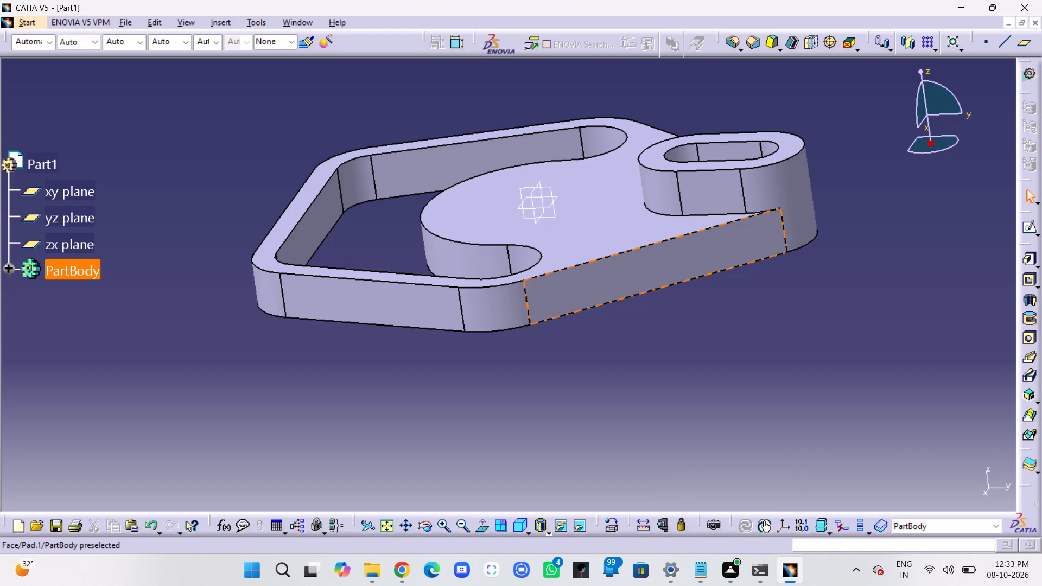
pyautogui.moveTo(679, 330); pyautogui.dragTo(439, 388, button='middle')
pyautogui.moveTo(424, 380); pyautogui.dragTo(439, 388, button='right')
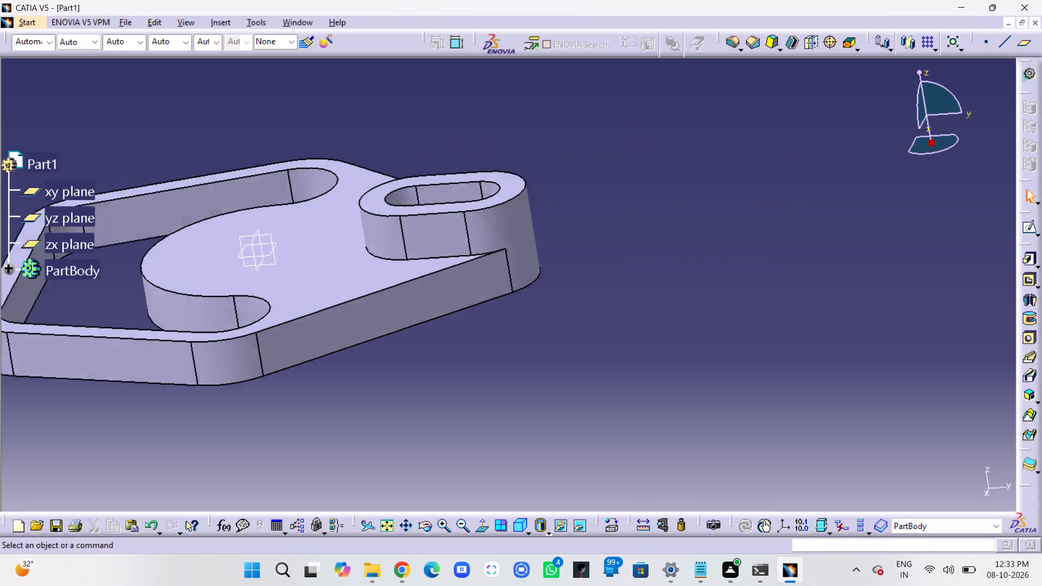
pyautogui.moveTo(439, 388); pyautogui.dragTo(459, 460, button='middle')
pyautogui.moveTo(439, 388); pyautogui.dragTo(459, 460, button='right')
pyautogui.moveTo(307, 278); pyautogui.dragTo(492, 430, button='middle')
pyautogui.moveTo(497, 431); pyautogui.dragTo(492, 430, button='right')
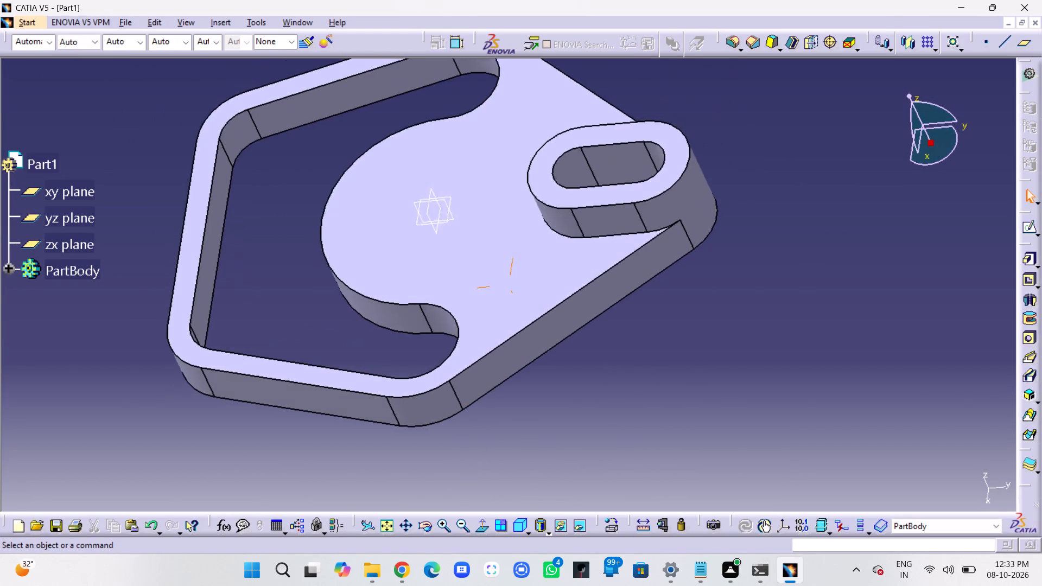
pyautogui.moveTo(492, 430); pyautogui.dragTo(513, 383, button='middle')
pyautogui.moveTo(492, 430); pyautogui.dragTo(513, 383, button='right')
pyautogui.moveTo(382, 378); pyautogui.dragTo(482, 248, button='middle')
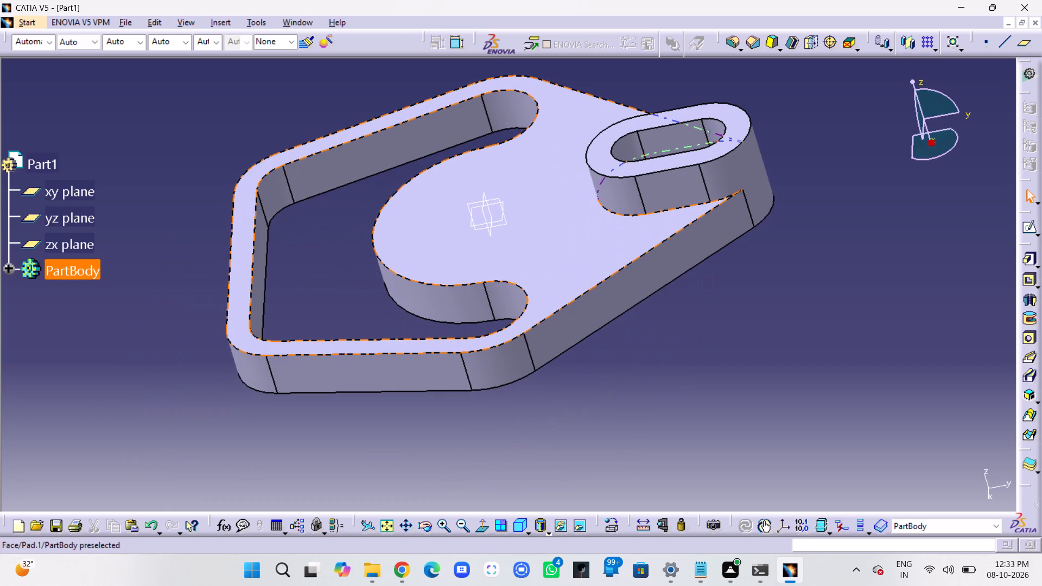
pyautogui.middleClick(576, 237)
pyautogui.moveTo(577, 237); pyautogui.dragTo(455, 285, button='middle')
pyautogui.moveTo(580, 237); pyautogui.dragTo(455, 285, button='right')
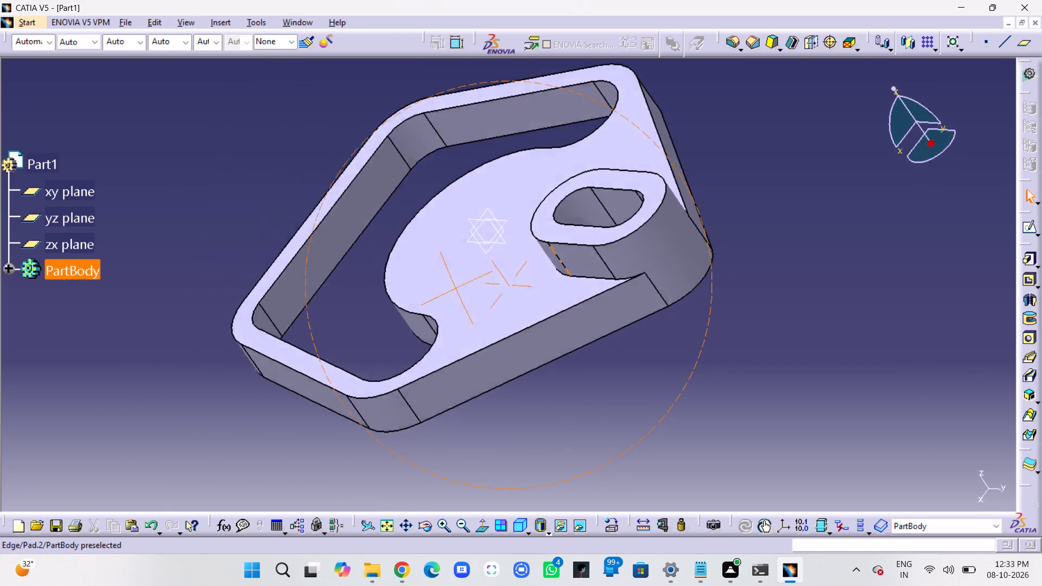
pyautogui.moveTo(455, 285); pyautogui.dragTo(554, 259, button='middle')
pyautogui.moveTo(455, 285); pyautogui.dragTo(554, 259, button='right')
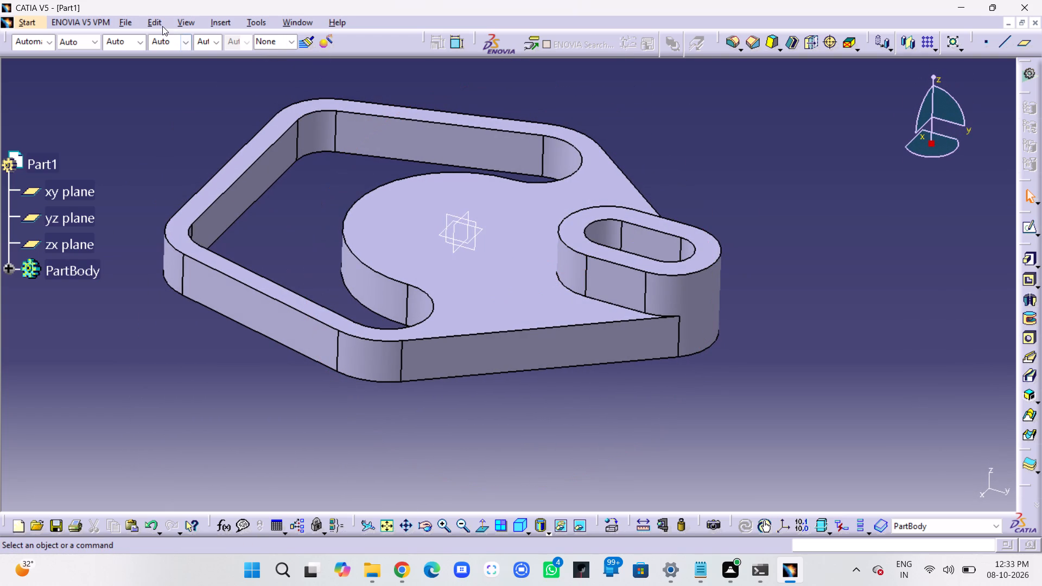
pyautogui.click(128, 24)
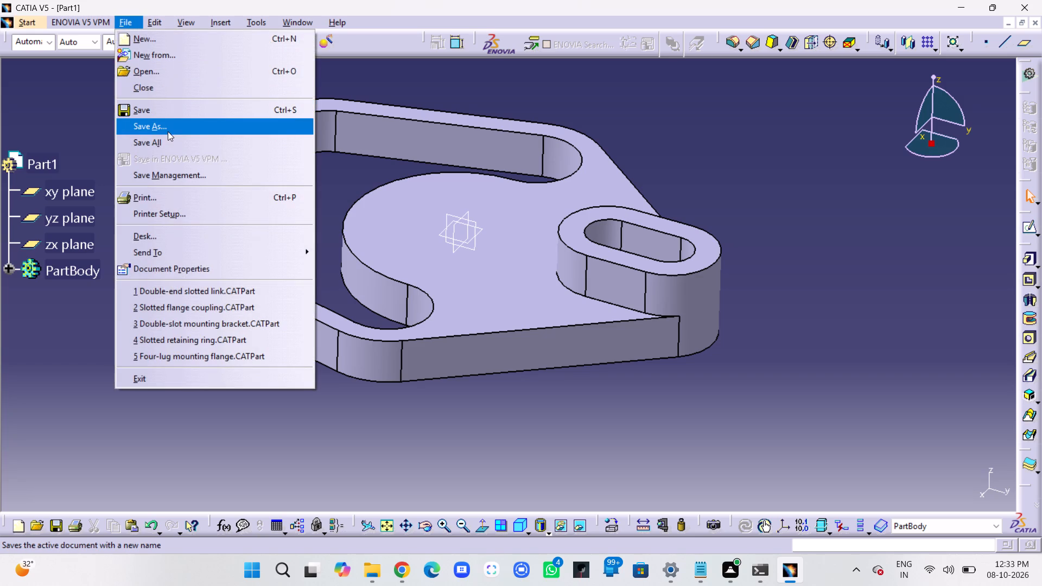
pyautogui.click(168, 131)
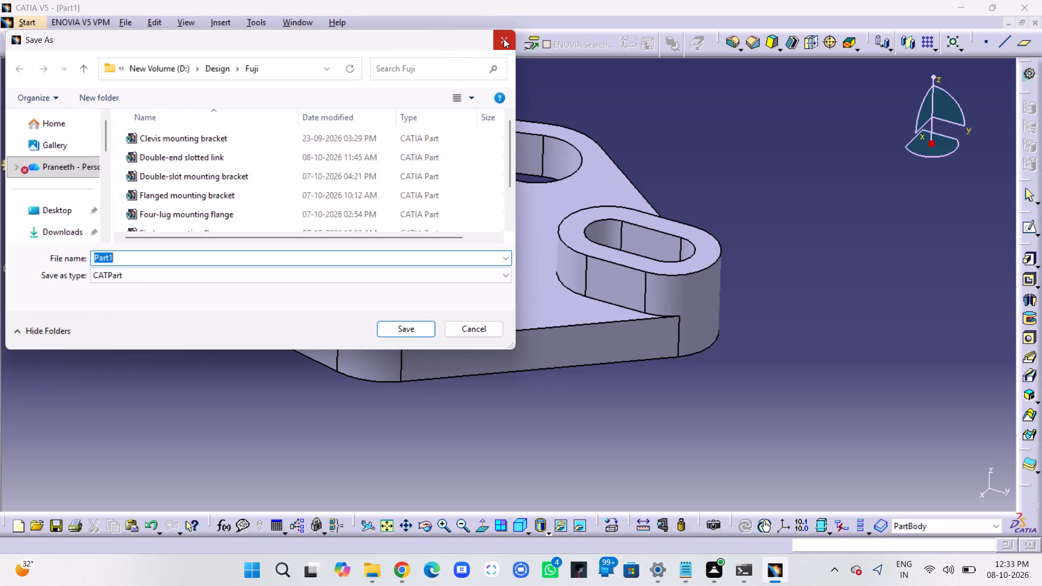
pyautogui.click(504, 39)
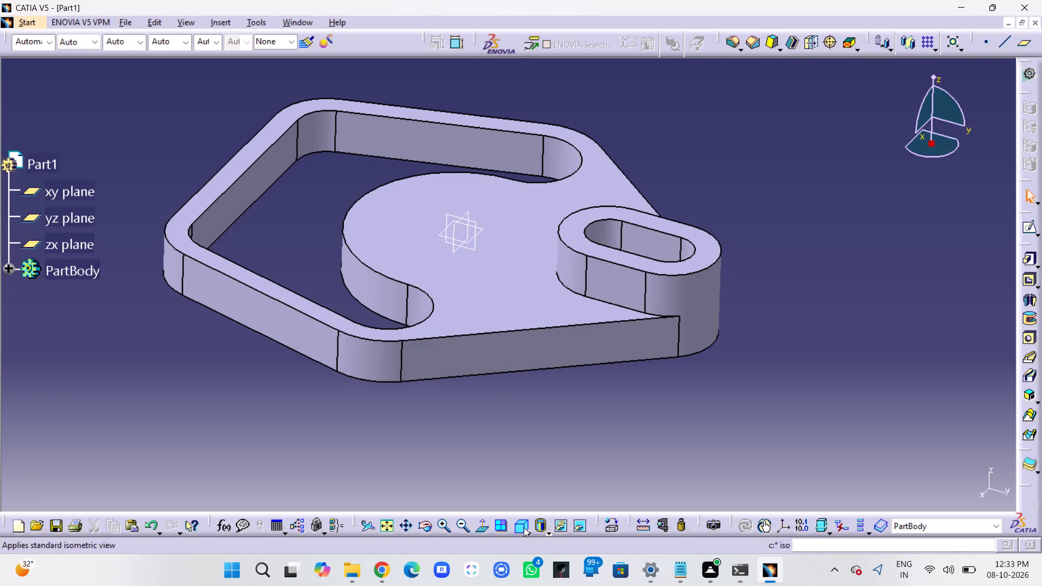
# Show the whole part in the standard isometric view.
pyautogui.click(524, 527)
pyautogui.moveTo(433, 428); pyautogui.dragTo(448, 464, button='middle')
pyautogui.rightClick(448, 464)
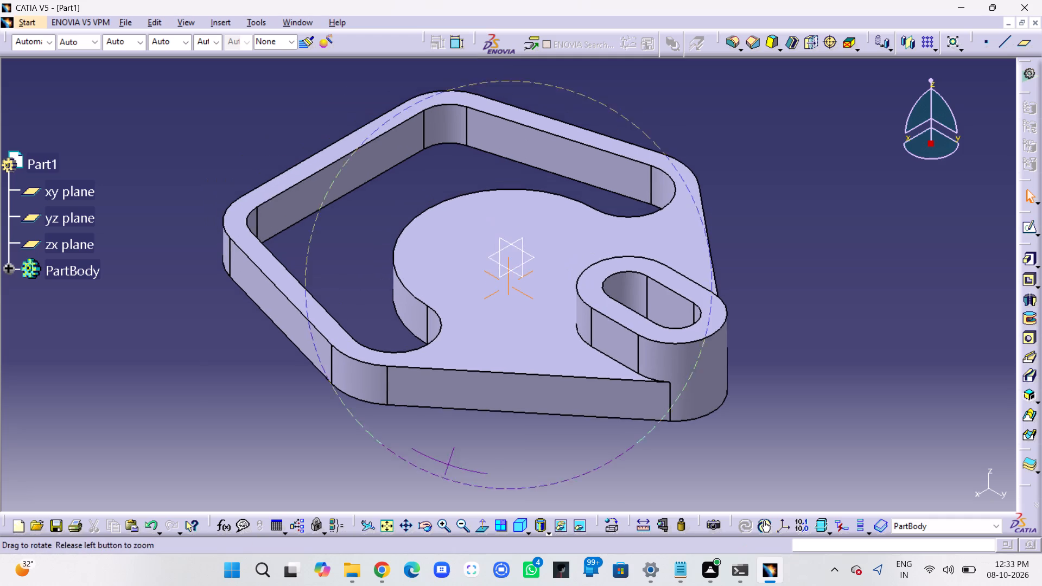
pyautogui.moveTo(448, 464); pyautogui.dragTo(455, 493, button='middle')
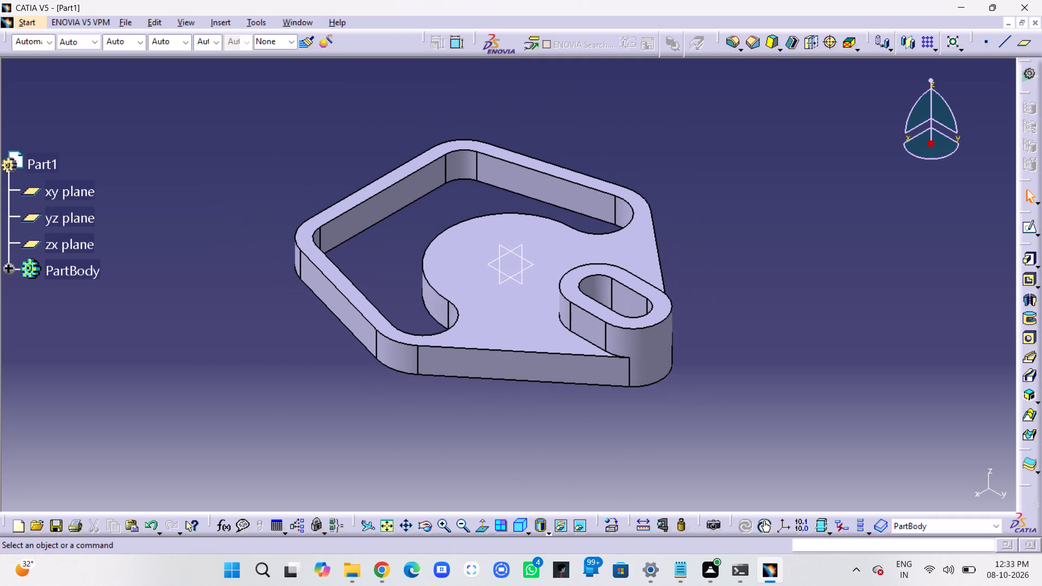
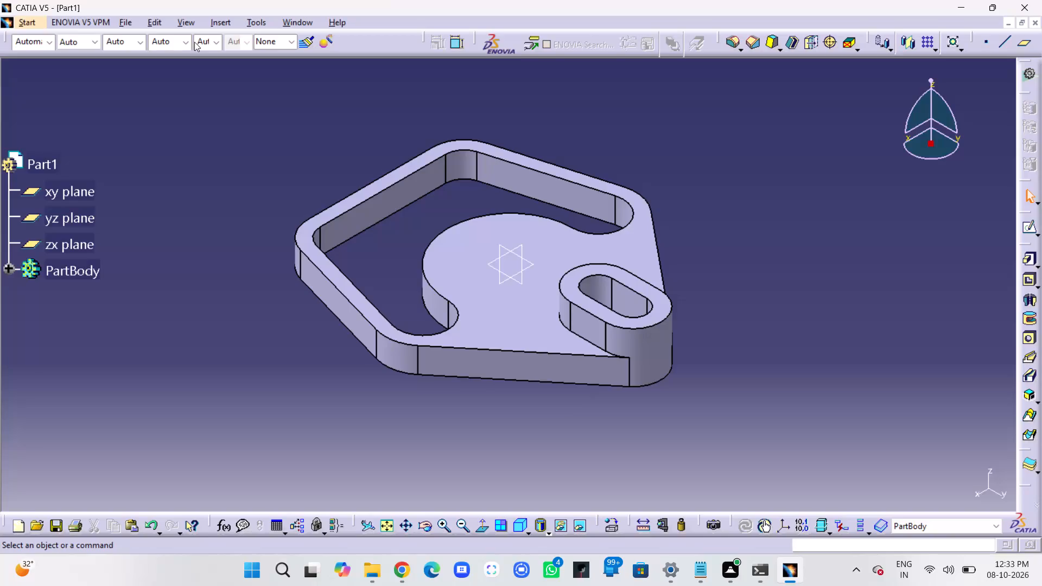
# Save the part as a CATPart named Slotted mounting bracket in the Fuji folder.
pyautogui.click(130, 18)
pyautogui.click(183, 123)
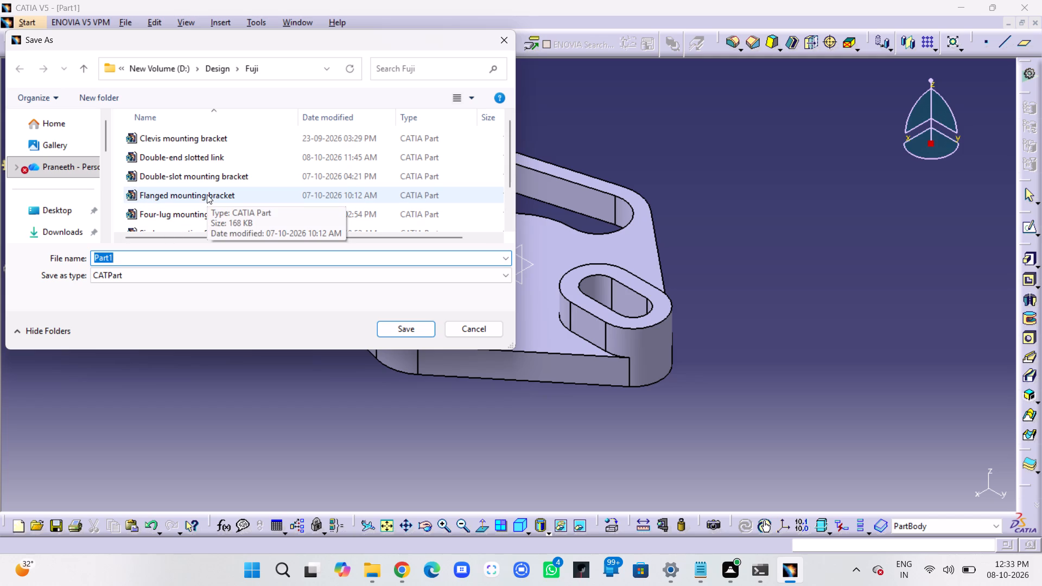
pyautogui.write('Slo')
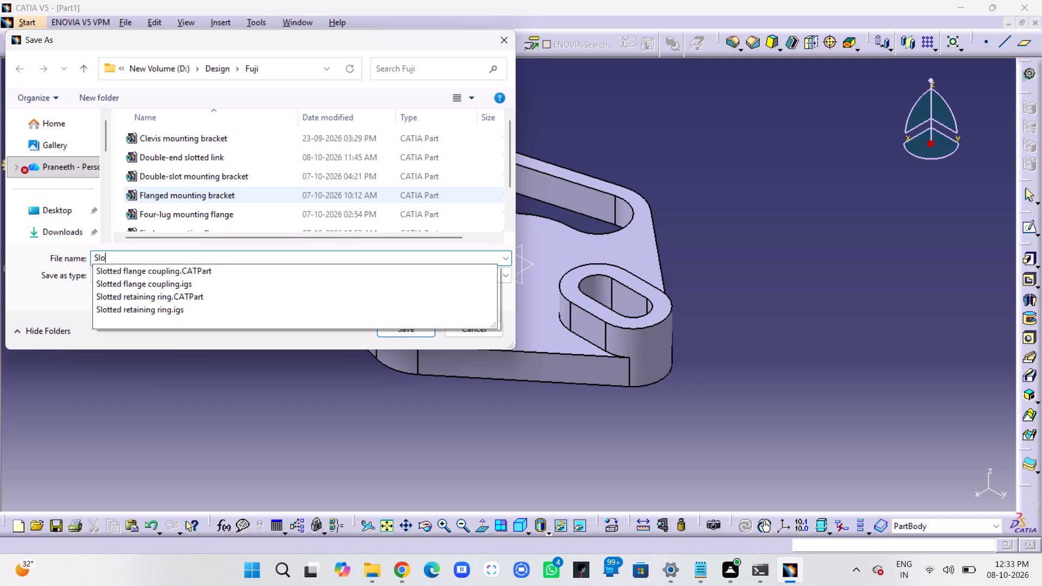
pyautogui.write('tted')
pyautogui.press('space')
pyautogui.write('mounting')
pyautogui.press('space')
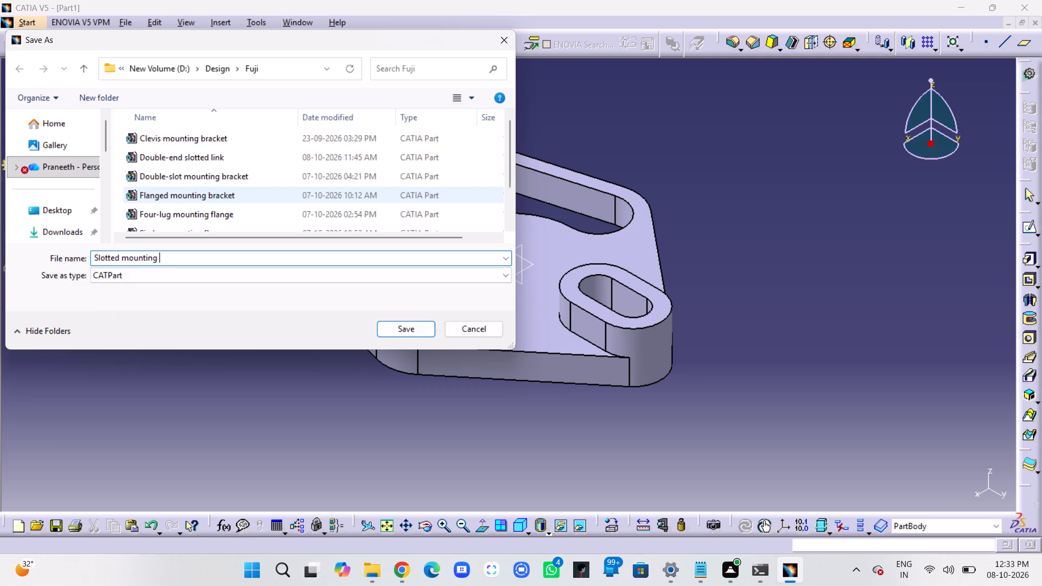
pyautogui.write('bracket')
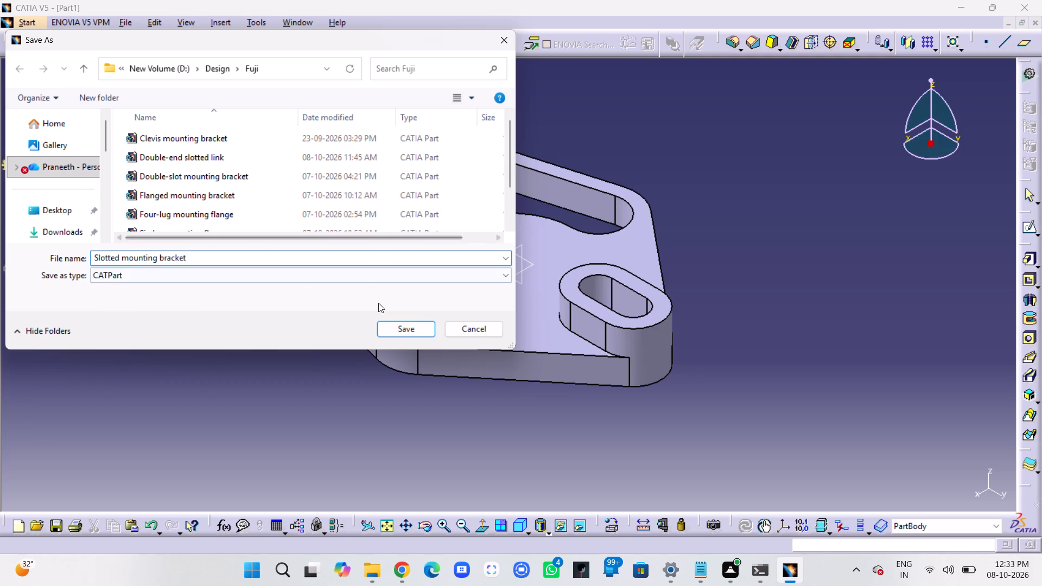
pyautogui.click(398, 335)
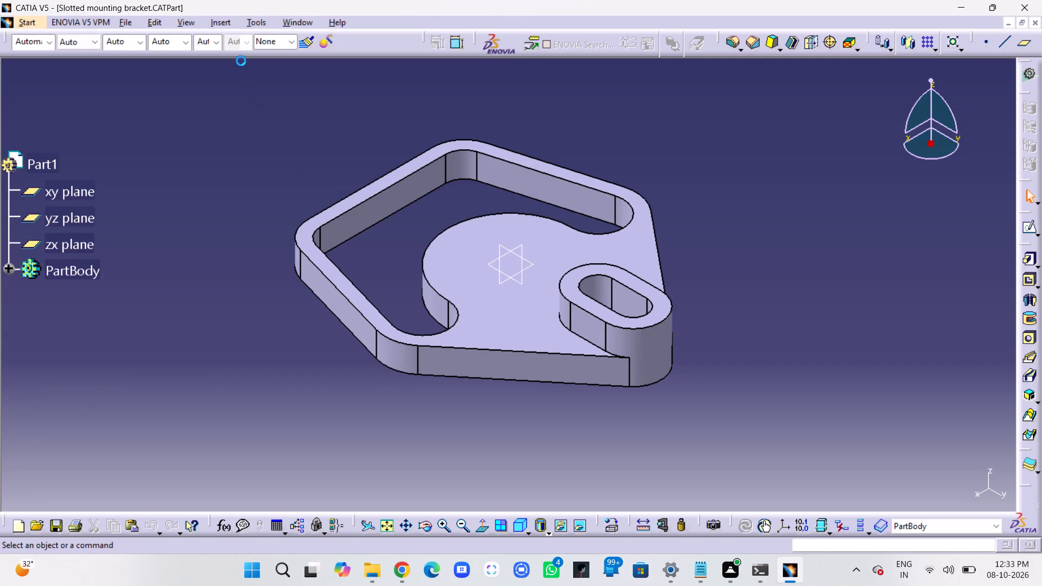
# Save a copy of the part in igs format as Slotted mounting bracket in the same folder.
pyautogui.click(133, 24)
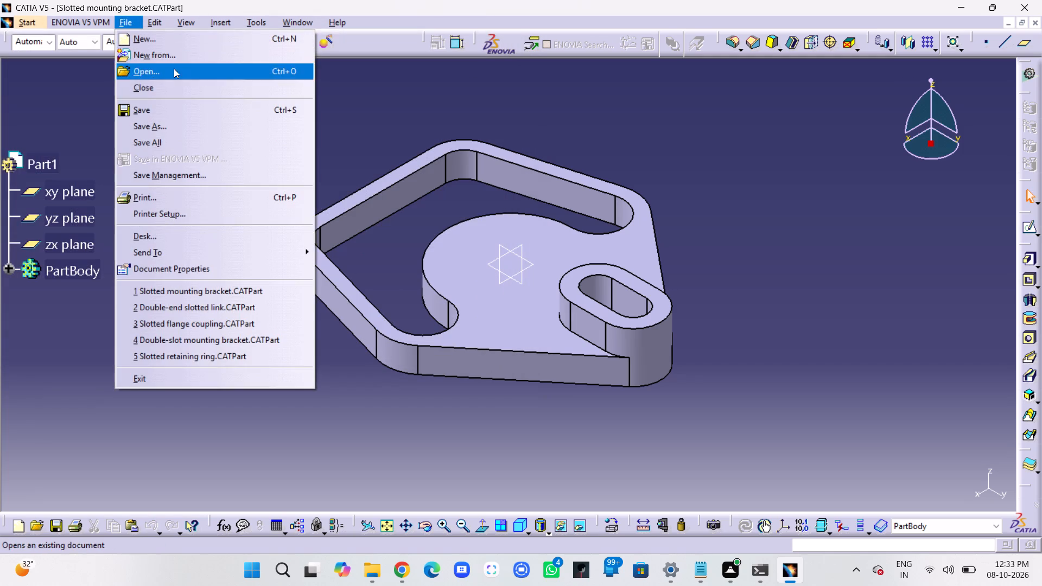
pyautogui.click(192, 126)
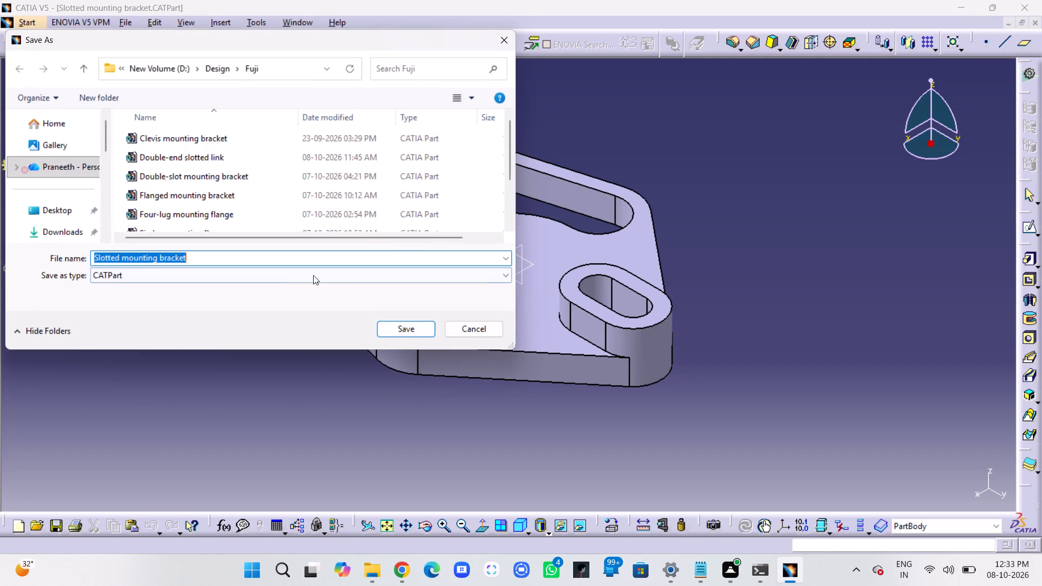
pyautogui.click(264, 277)
pyautogui.click(225, 312)
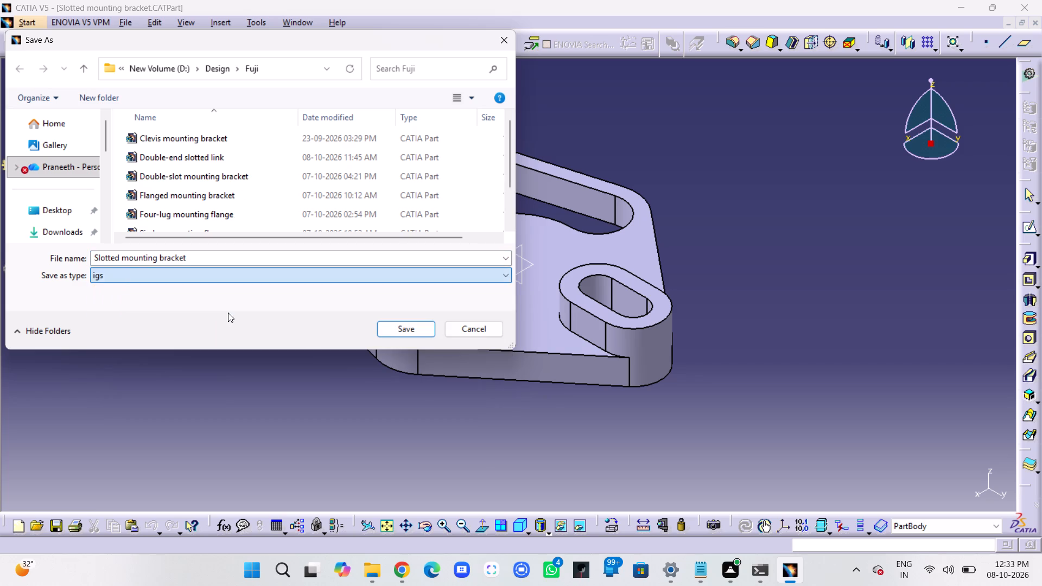
pyautogui.click(425, 328)
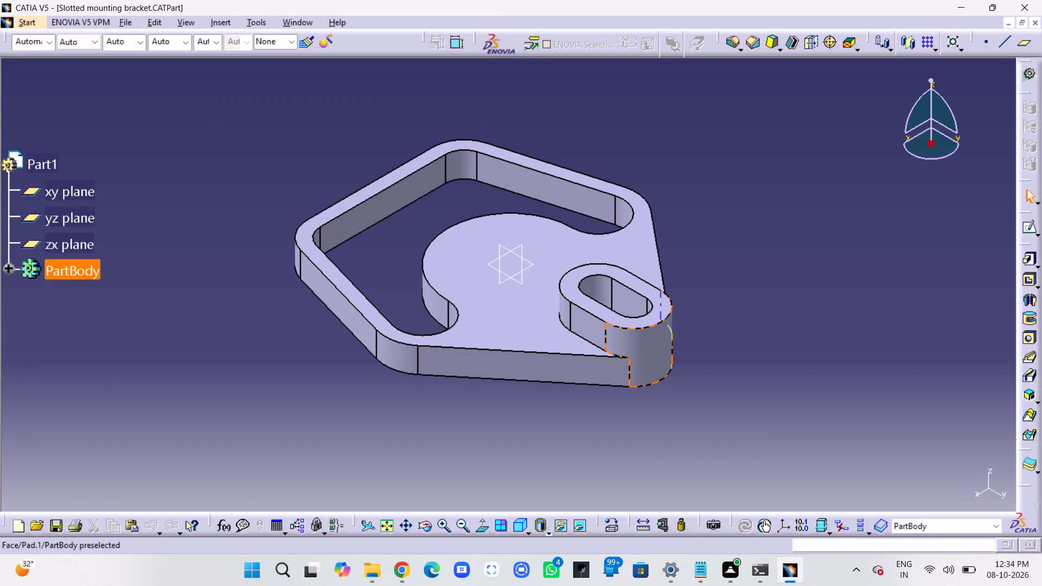
# Check the igs files in the Fuji folder for the exported Slotted mounting bracket, without saving again.
pyautogui.click(123, 23)
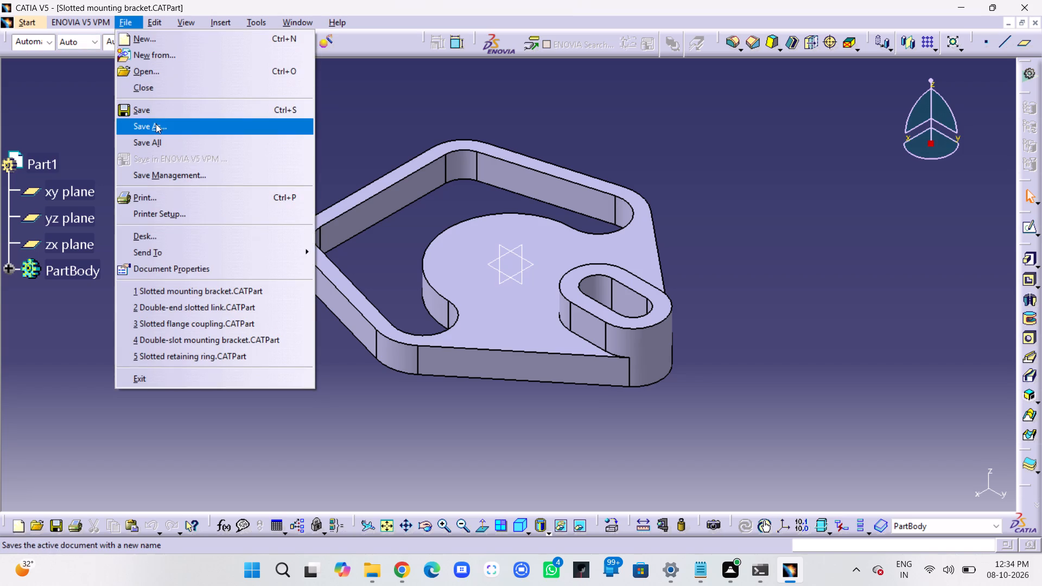
pyautogui.click(156, 124)
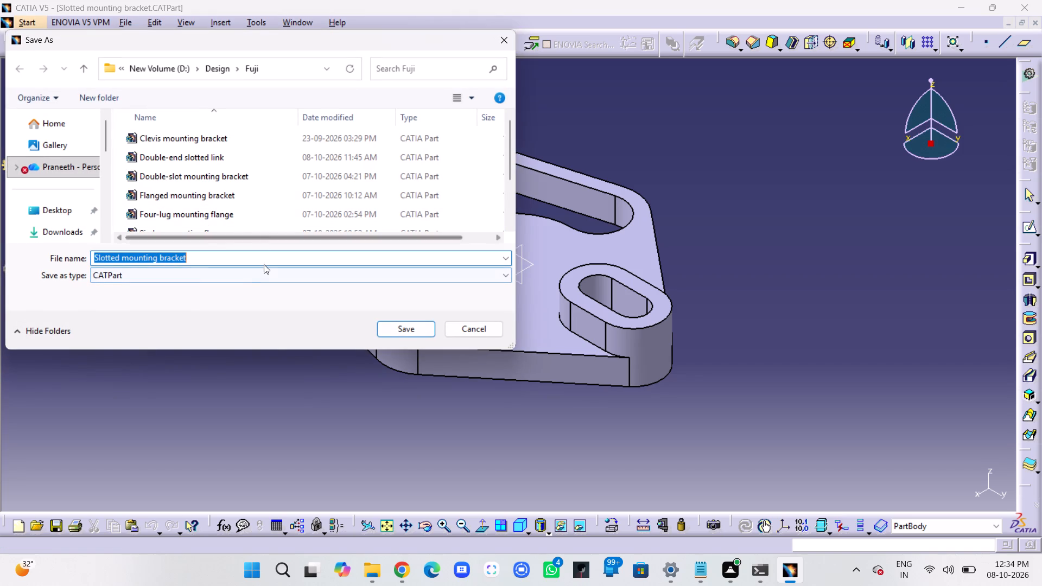
pyautogui.click(242, 273)
pyautogui.click(207, 313)
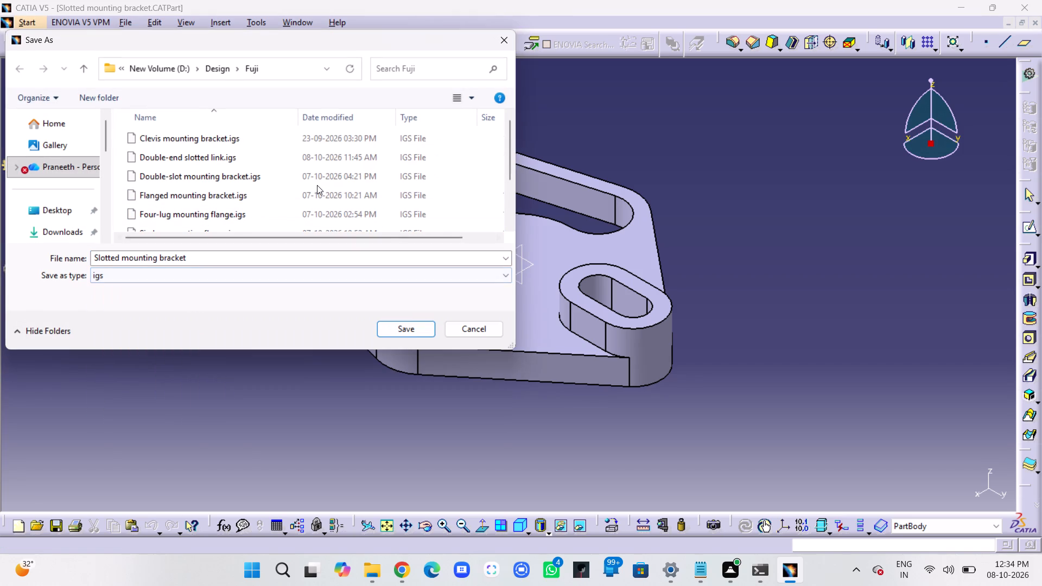
pyautogui.scroll(-2, 317, 185)
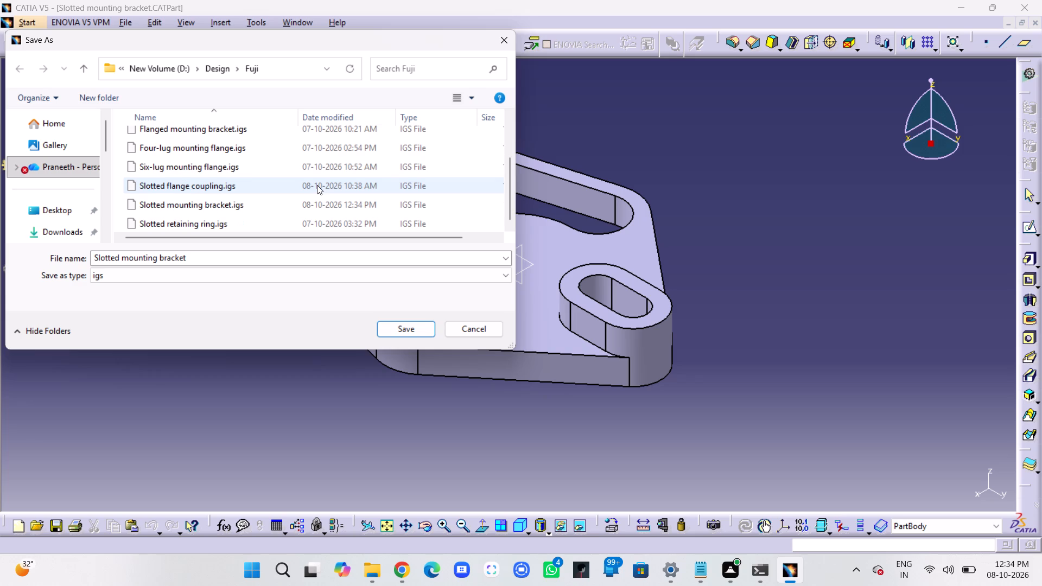
pyautogui.click(507, 41)
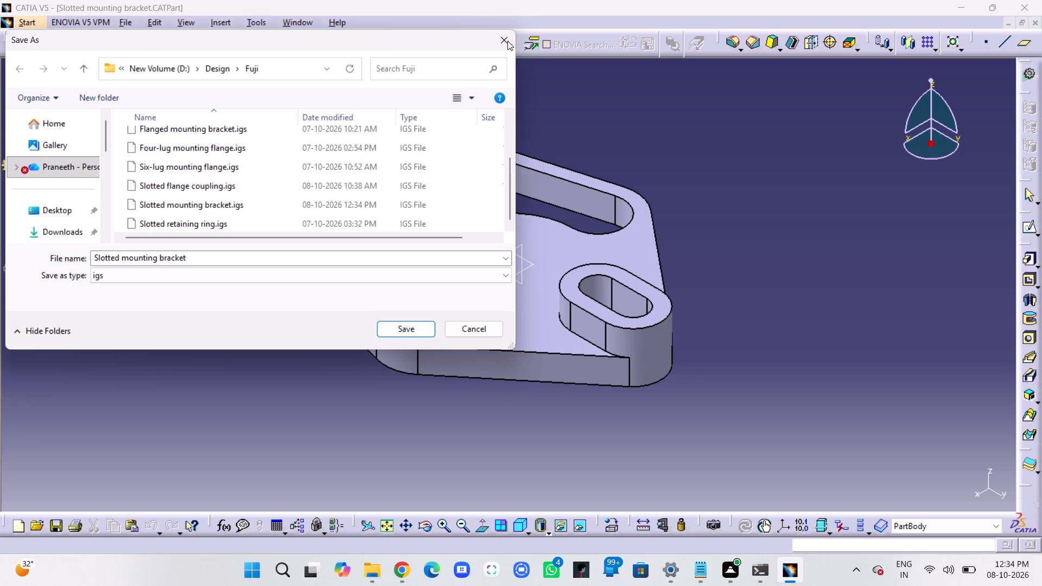